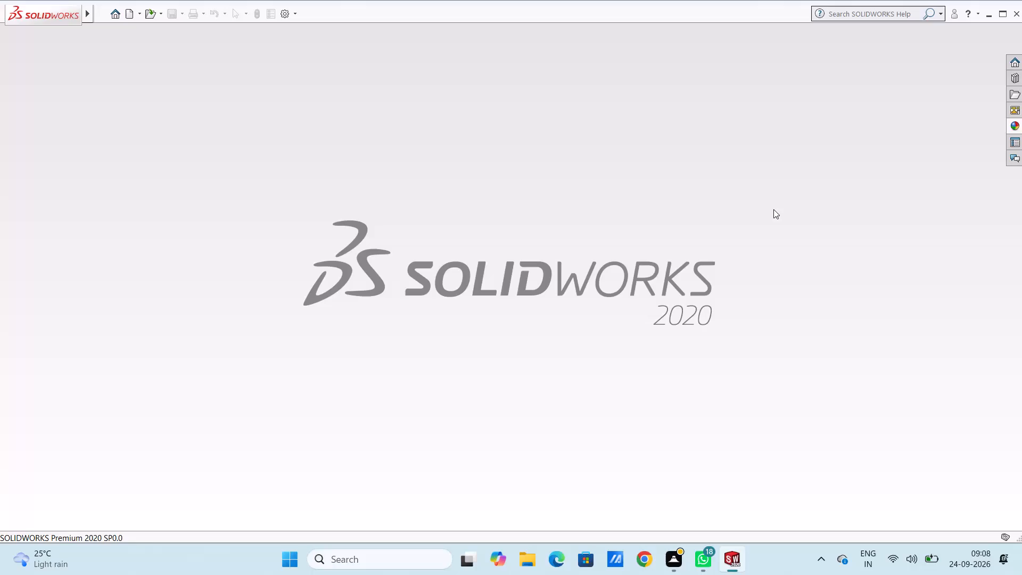
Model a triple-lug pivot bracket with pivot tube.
Create a new part document.
click(128, 17)
click(427, 415)
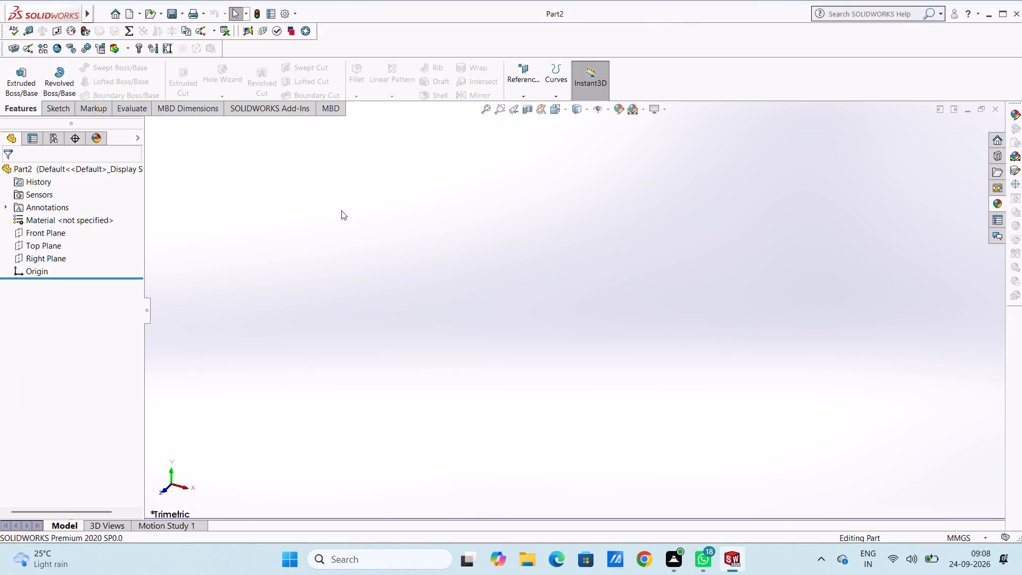
Sketch a center rectangle at the origin on the Top Plane, 300 mm along X and 200 mm along Z.
click(59, 248)
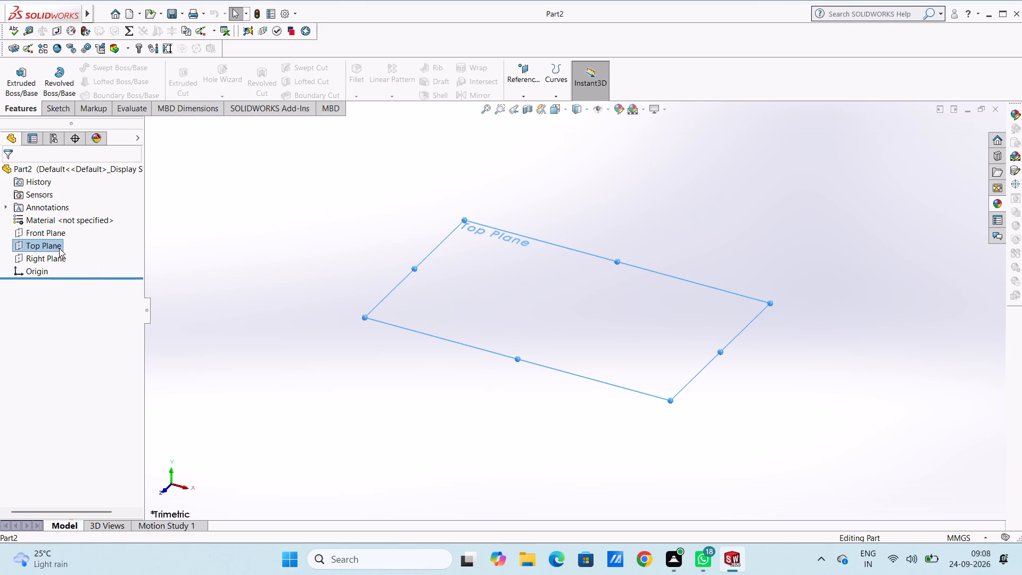
click(68, 233)
click(221, 233)
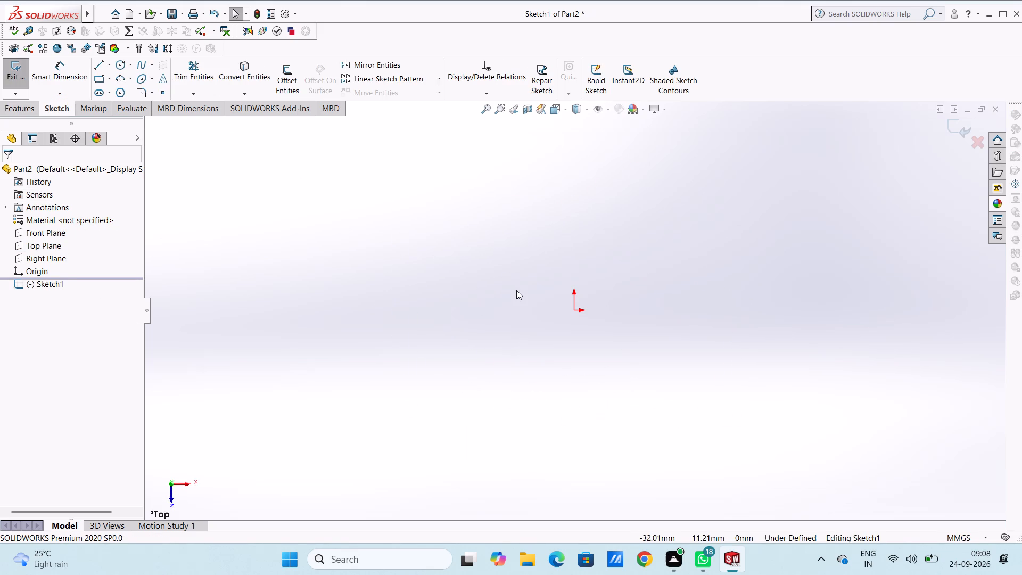
click(107, 78)
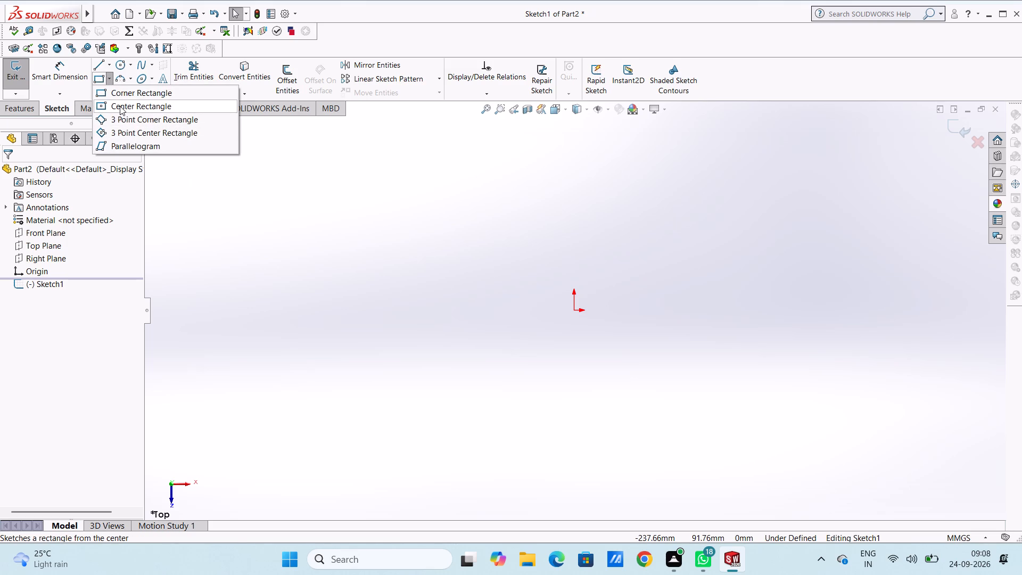
click(120, 105)
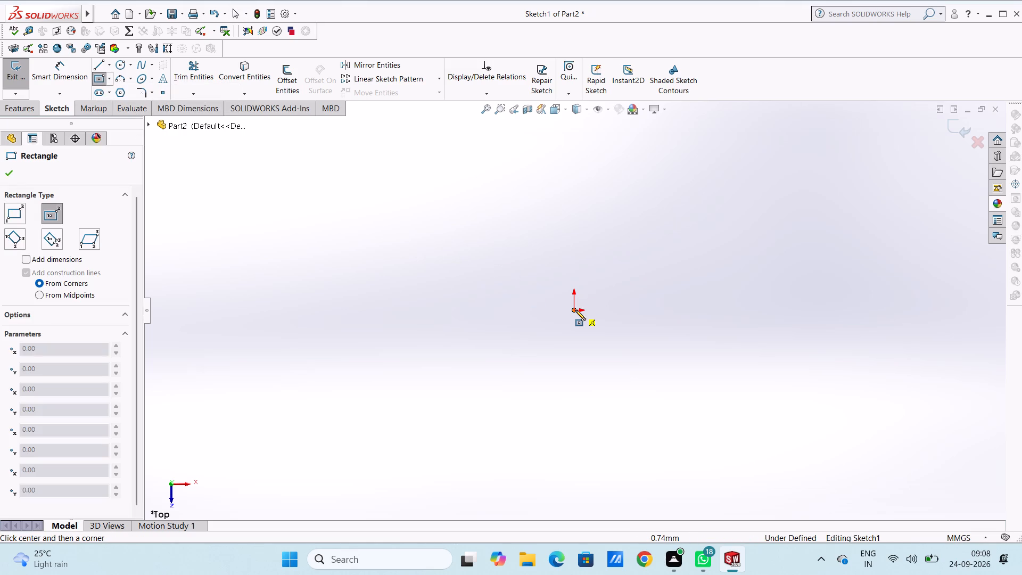
click(575, 310)
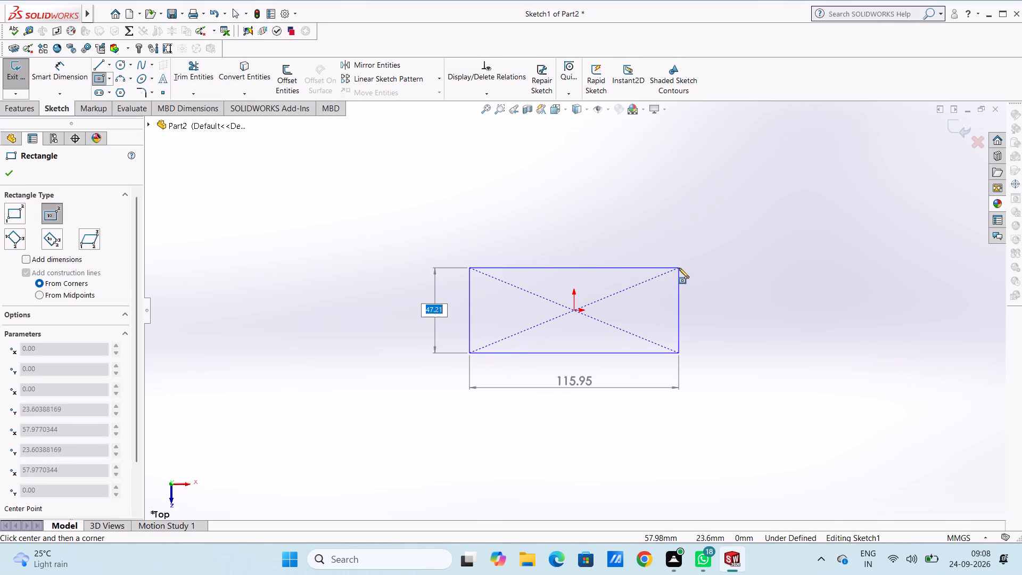
text(200)
key(Return)
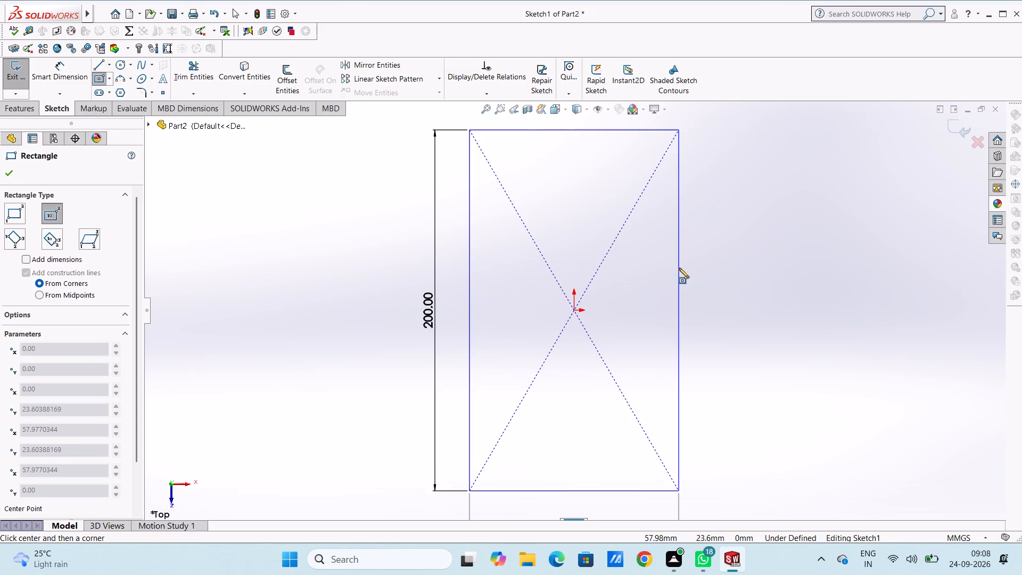
text(300)
key(Return)
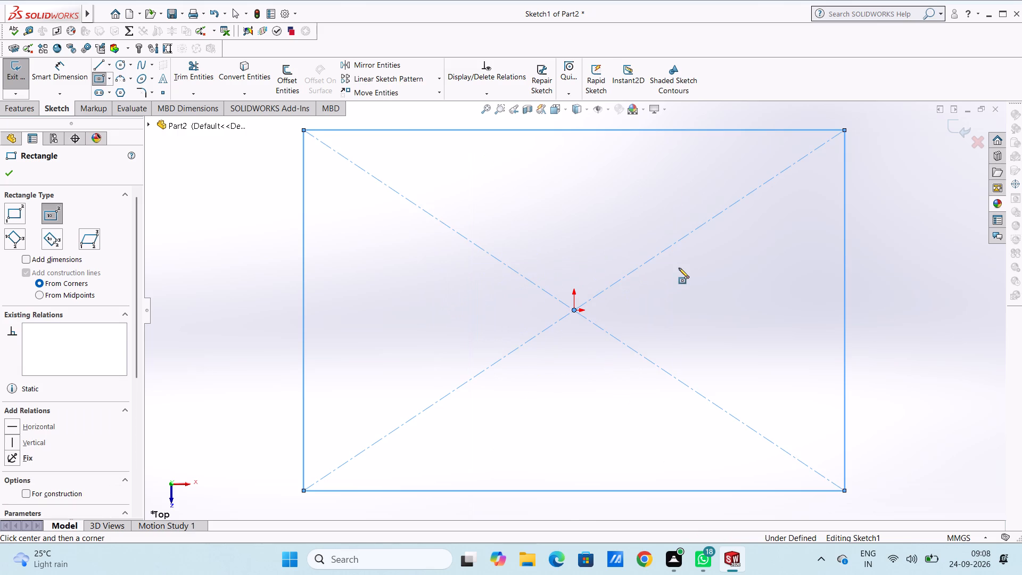
scroll(679, 268, up, 6)
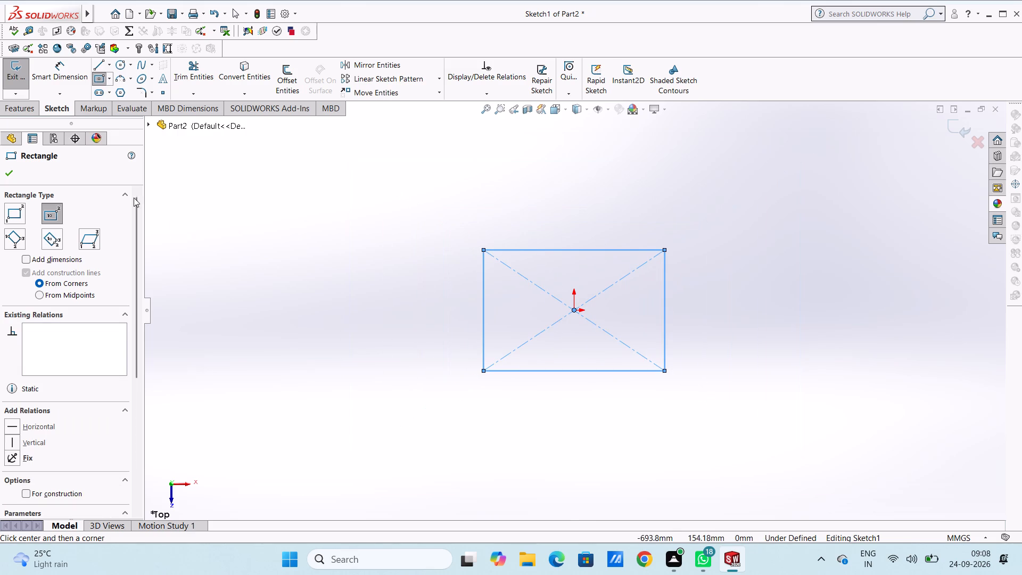
Dimension the rectangle's side that runs along the X axis and set it to 200 mm.
click(61, 76)
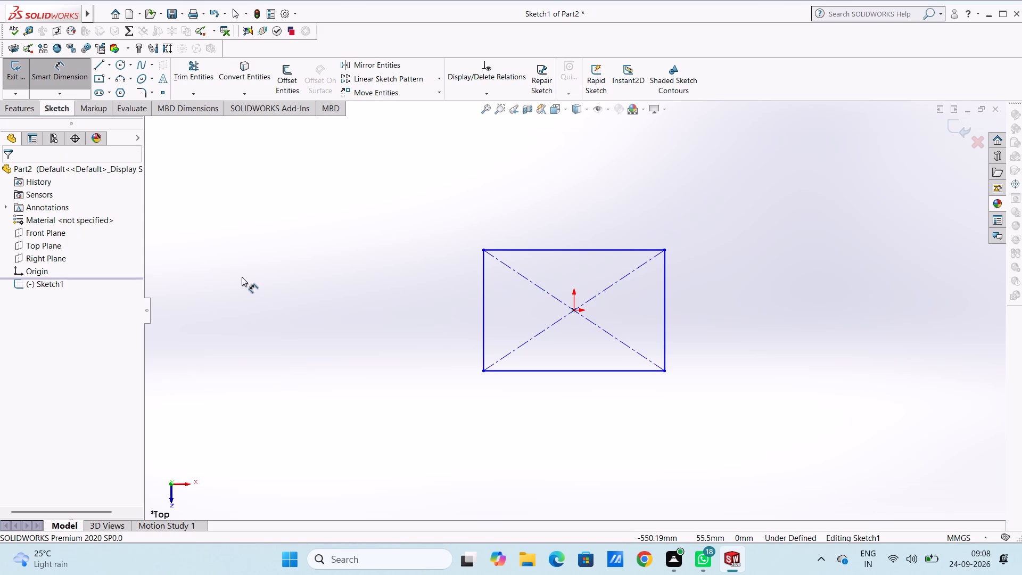
key(ctrl+7)
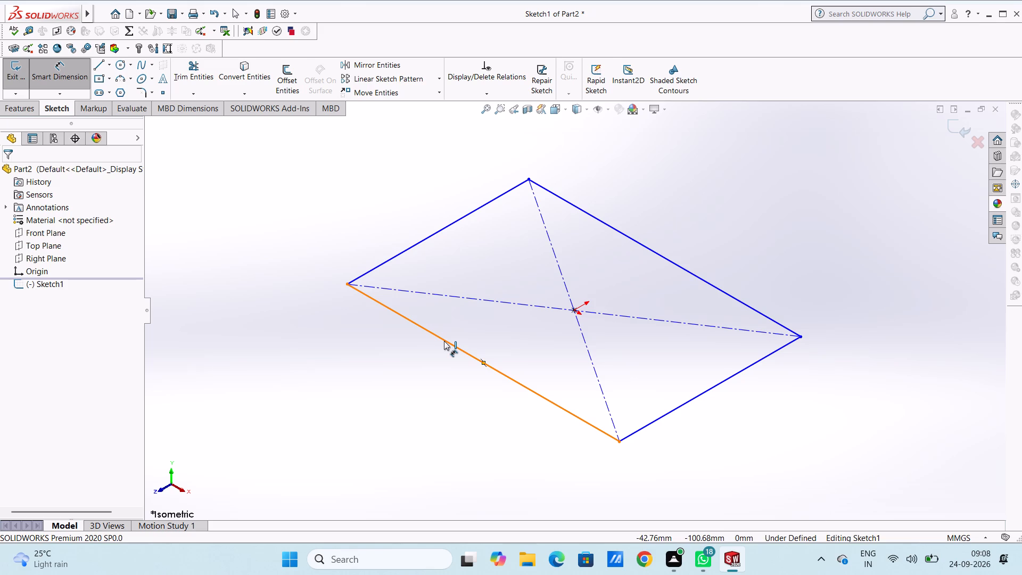
click(444, 341)
click(324, 422)
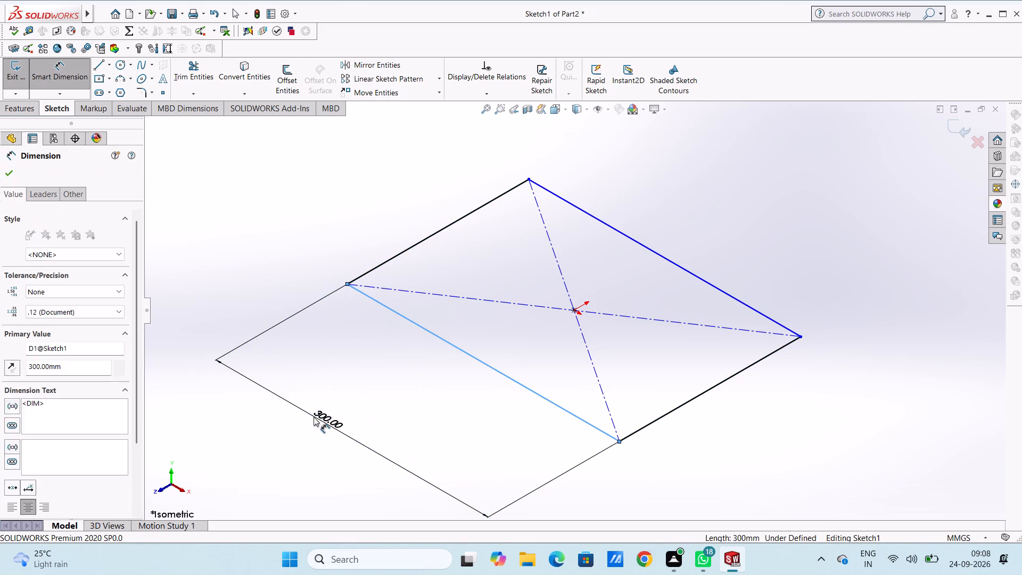
text(200)
key(Return)
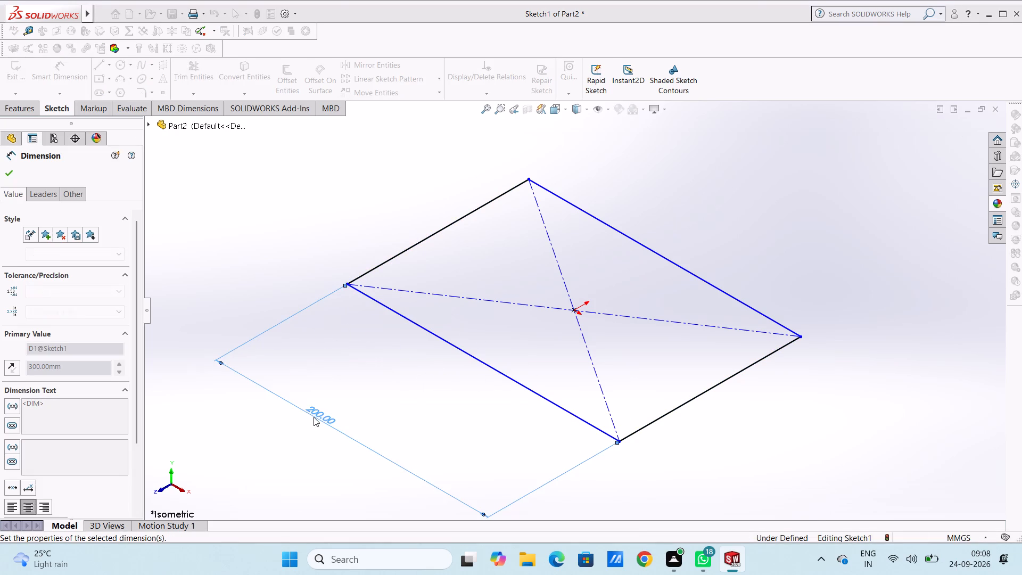
click(359, 378)
Dimension the rectangle's adjacent side, running along the Z axis, and set it to 300 mm.
click(718, 380)
click(719, 383)
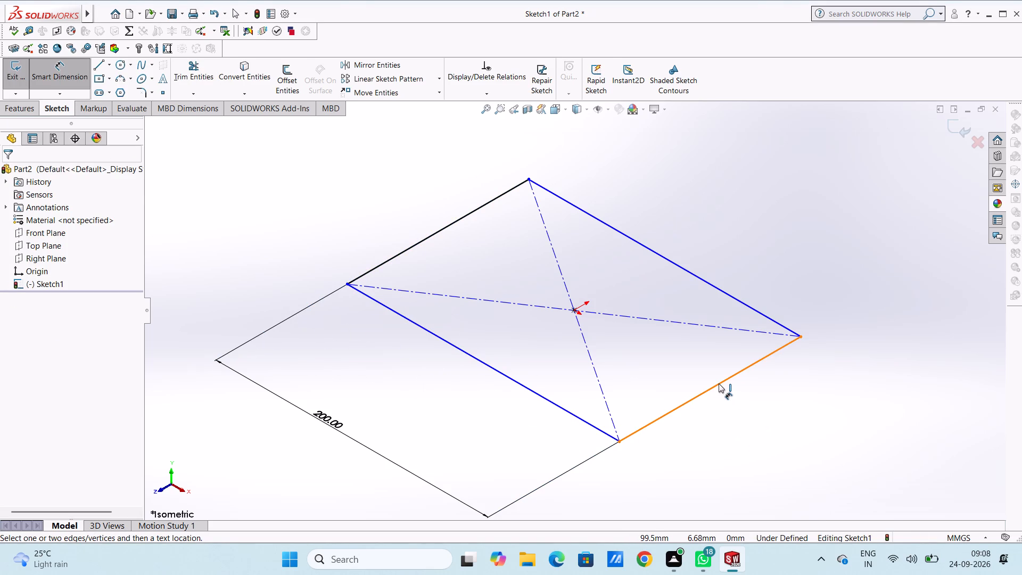
scroll(771, 442, up, 3)
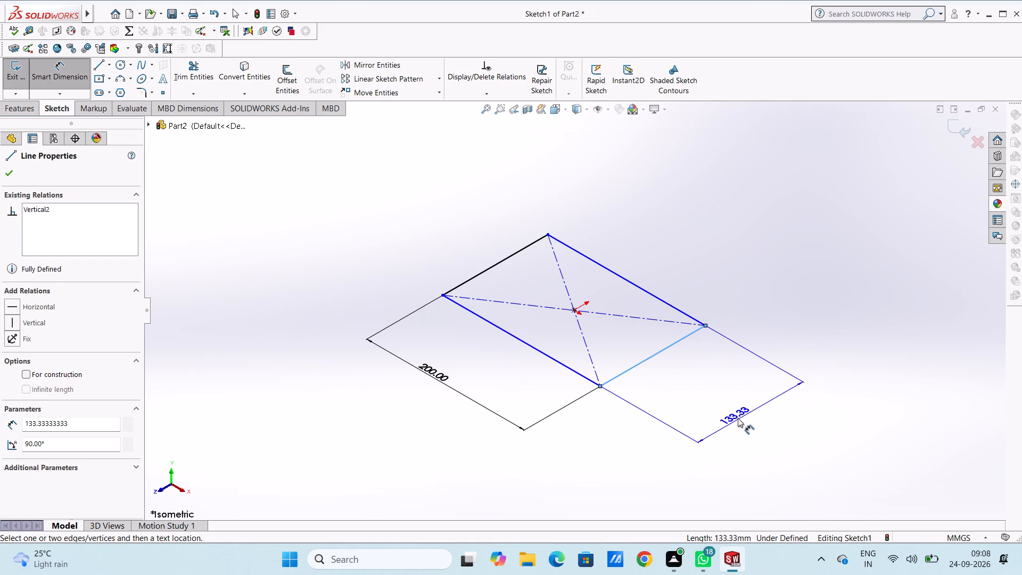
click(737, 417)
text(300)
key(Return)
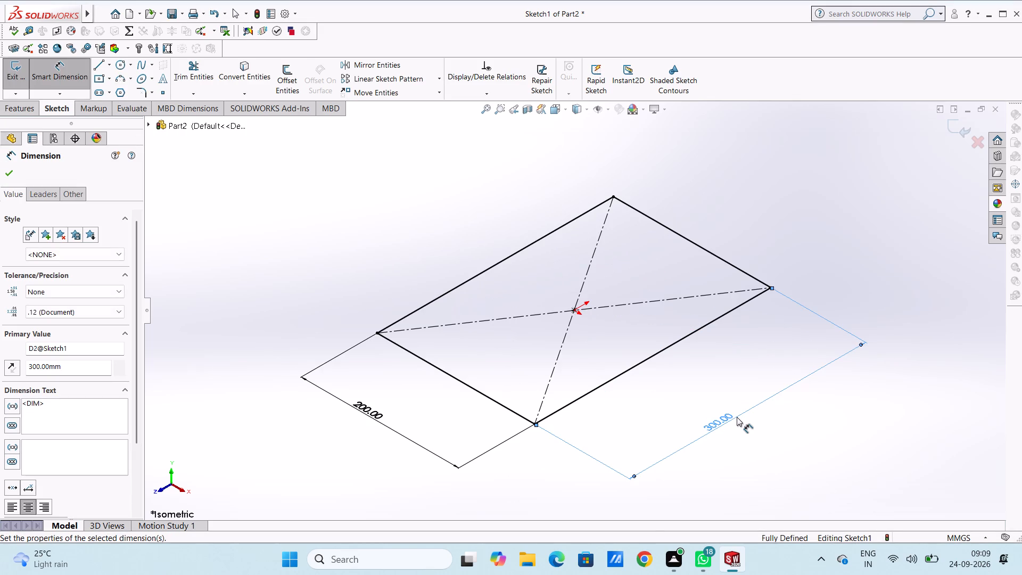
click(413, 215)
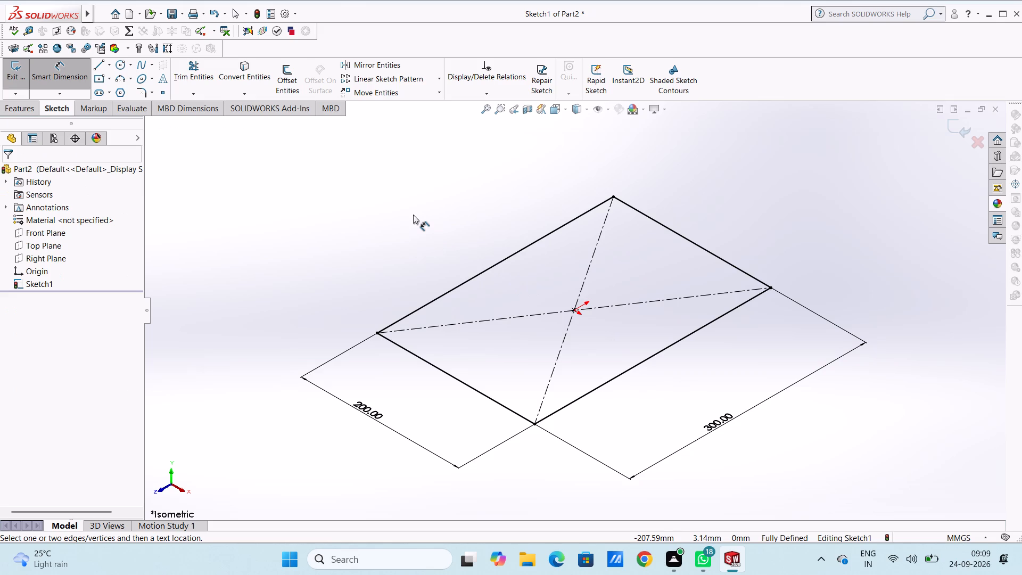
key(Escape)
key(Escape)
key(Escape)
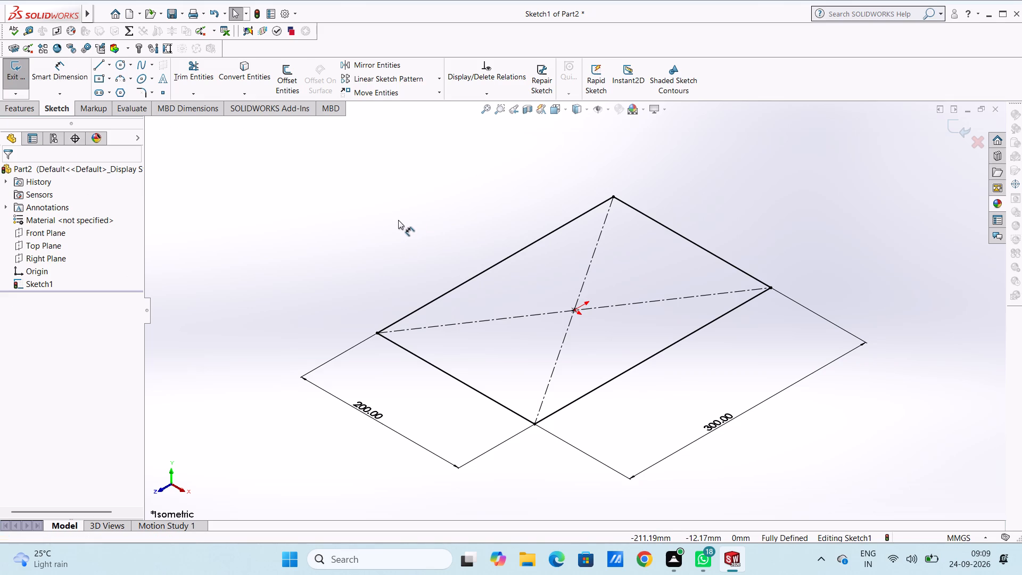
Round all four corners of the rectangle with 10 mm sketch fillets.
key(ctrl+5)
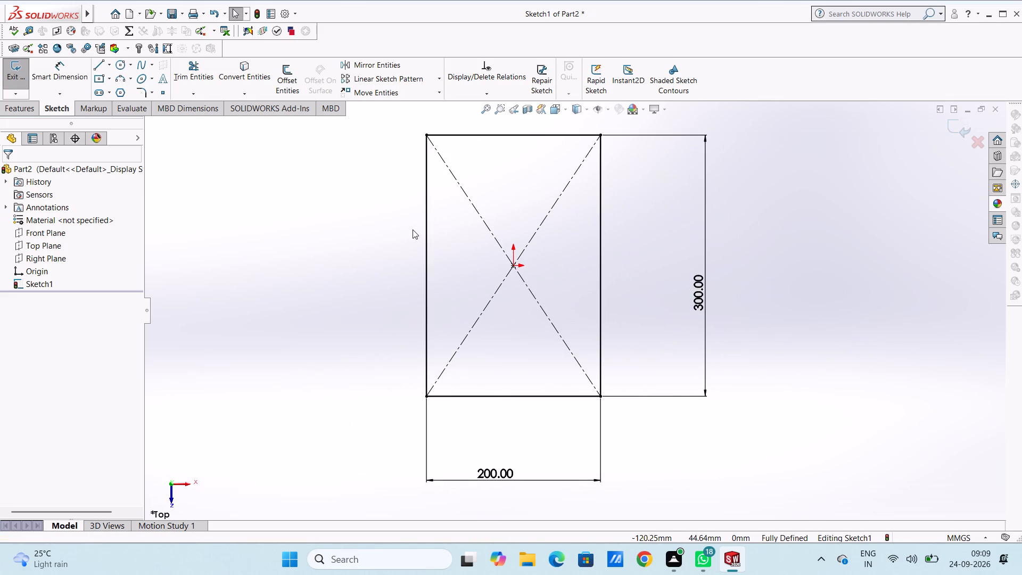
scroll(413, 230, up, 2)
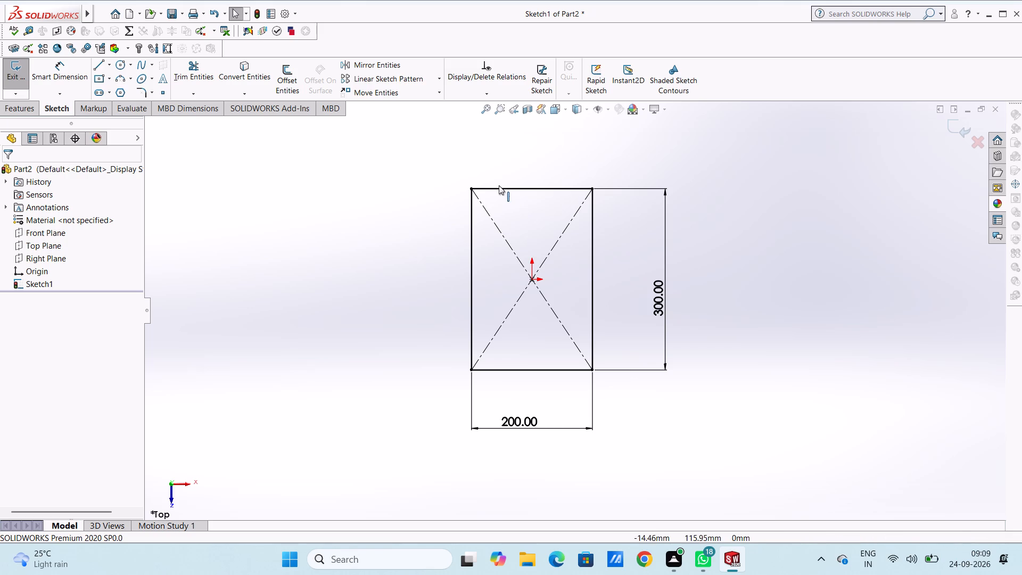
click(138, 93)
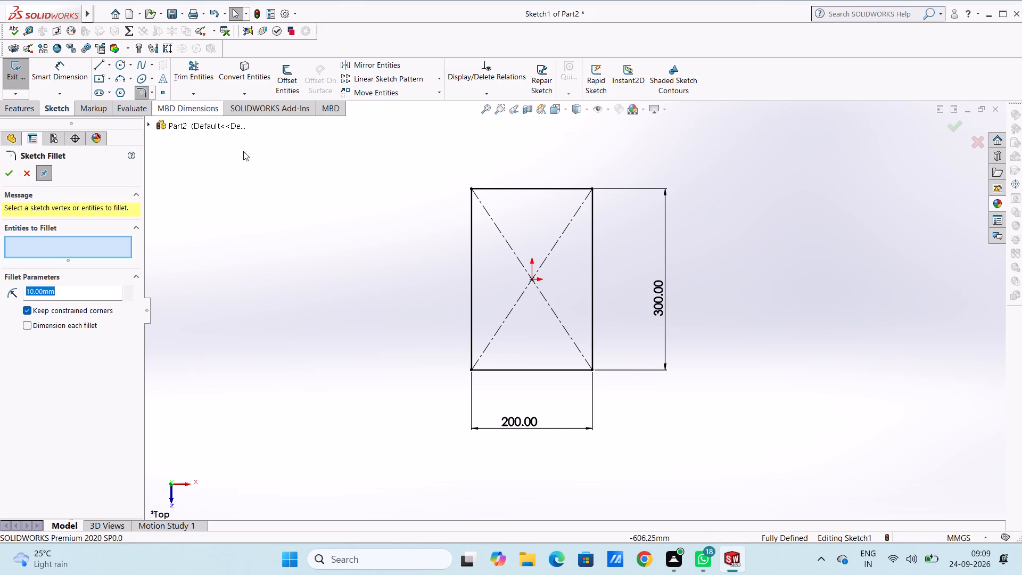
click(470, 188)
click(591, 190)
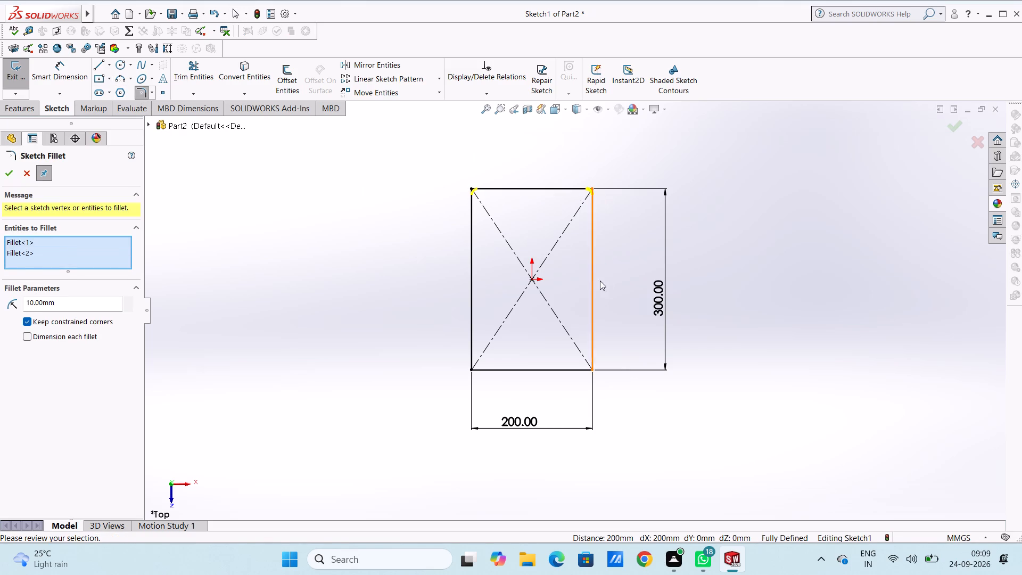
click(592, 371)
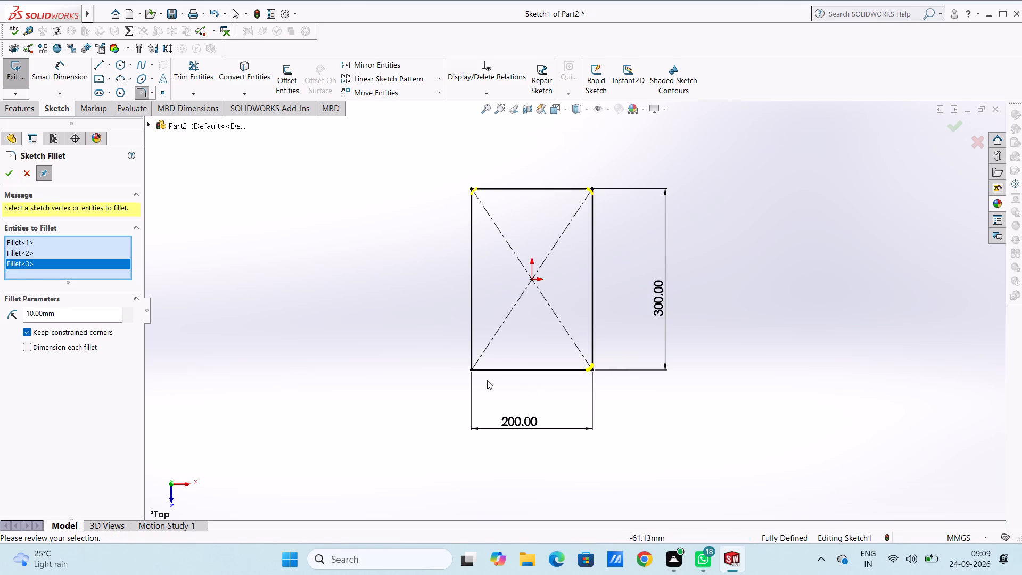
click(469, 369)
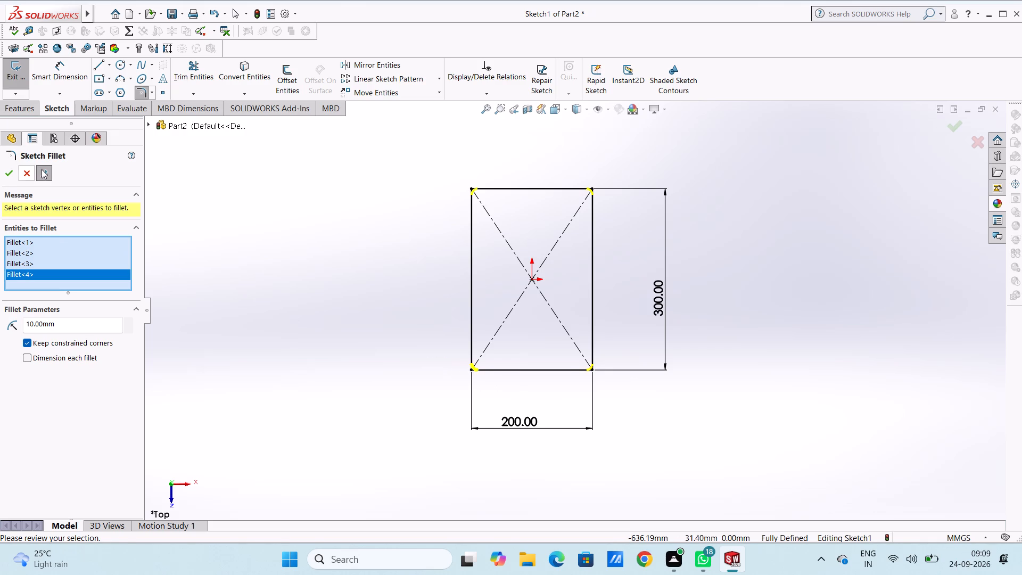
click(4, 173)
click(6, 174)
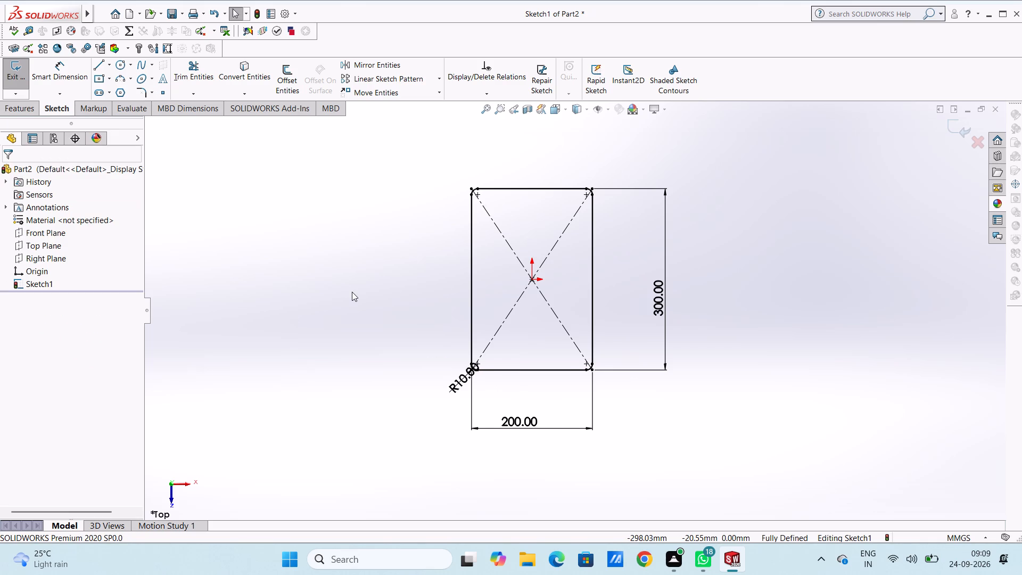
Extrude the rounded rectangle as a blind boss 30 mm thick.
click(22, 112)
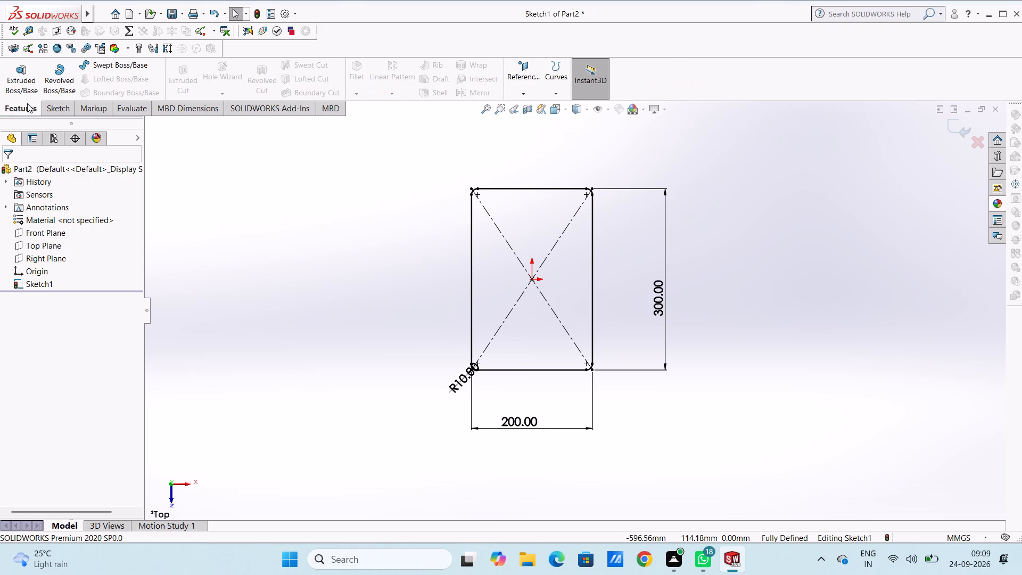
click(27, 76)
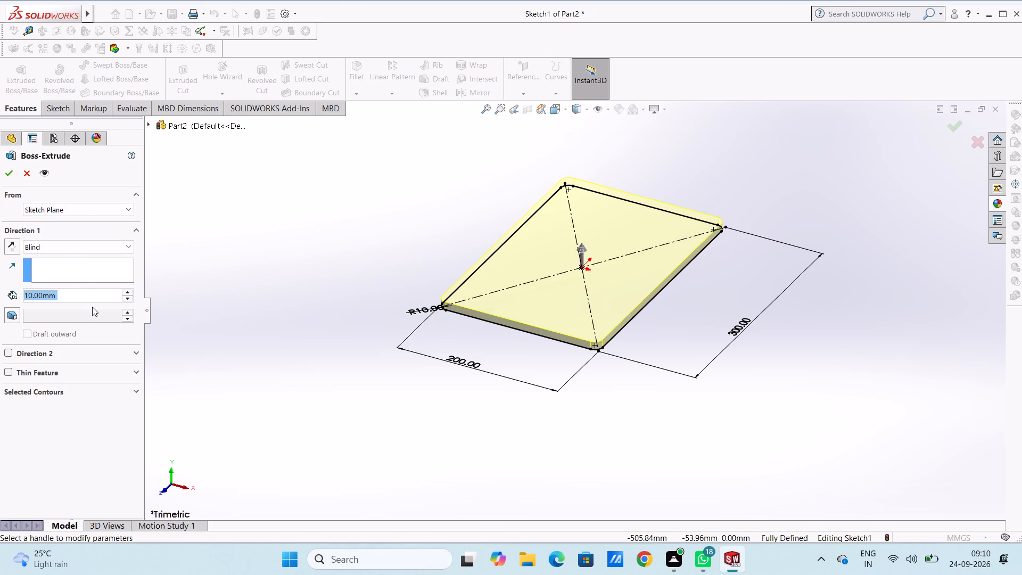
text(30)
key(Return)
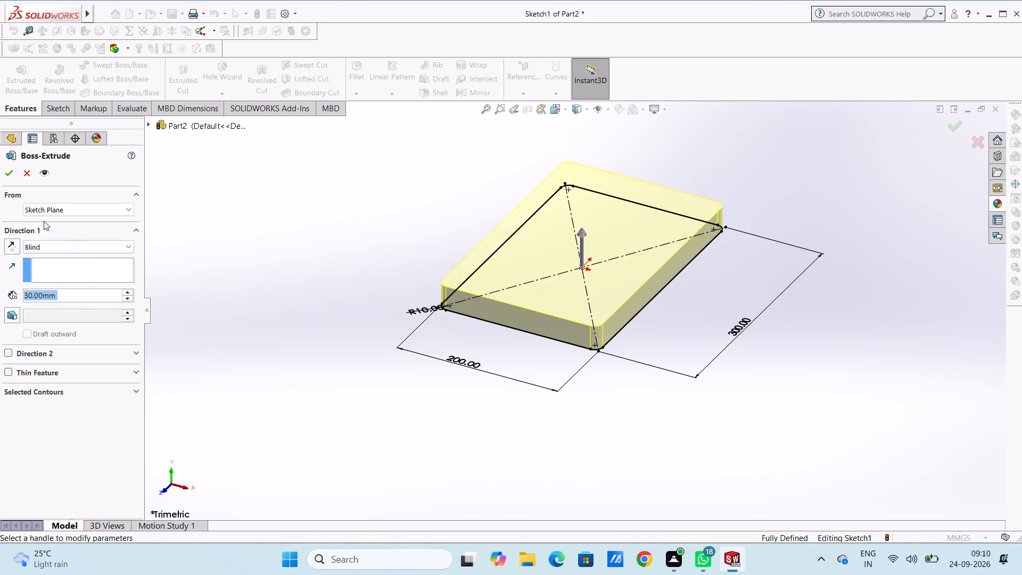
click(9, 177)
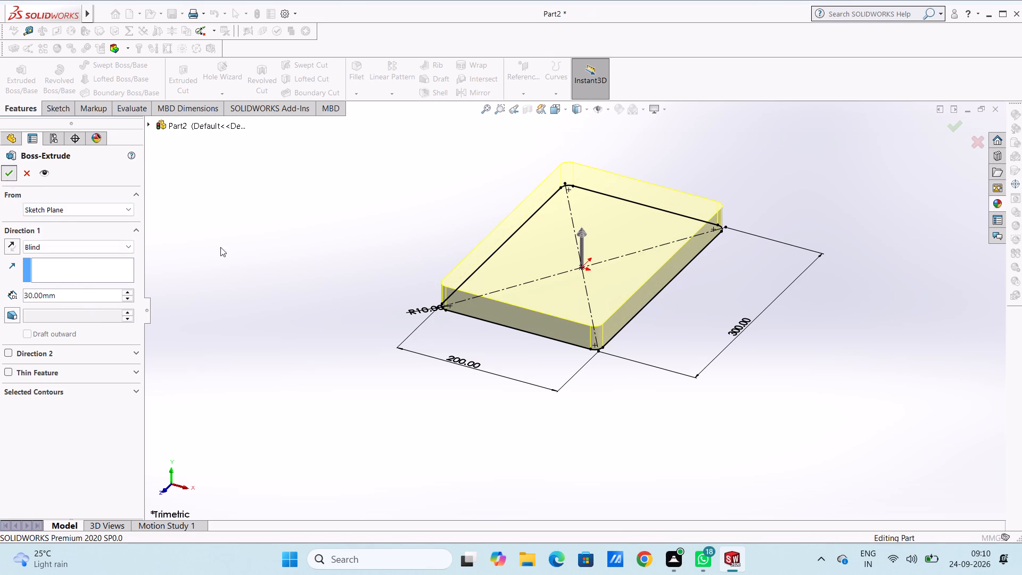
Examine the extruded plate's faces, edges and rounded corners from several directions.
click(276, 244)
middle_click(289, 239)
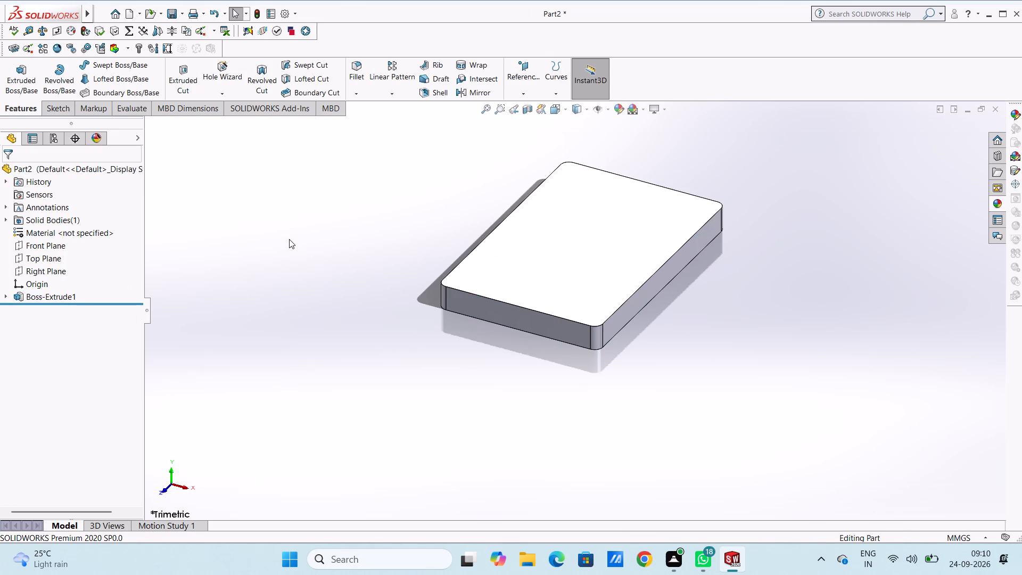
drag(271, 225, 277, 236)
middle_drag(293, 225, 156, 333)
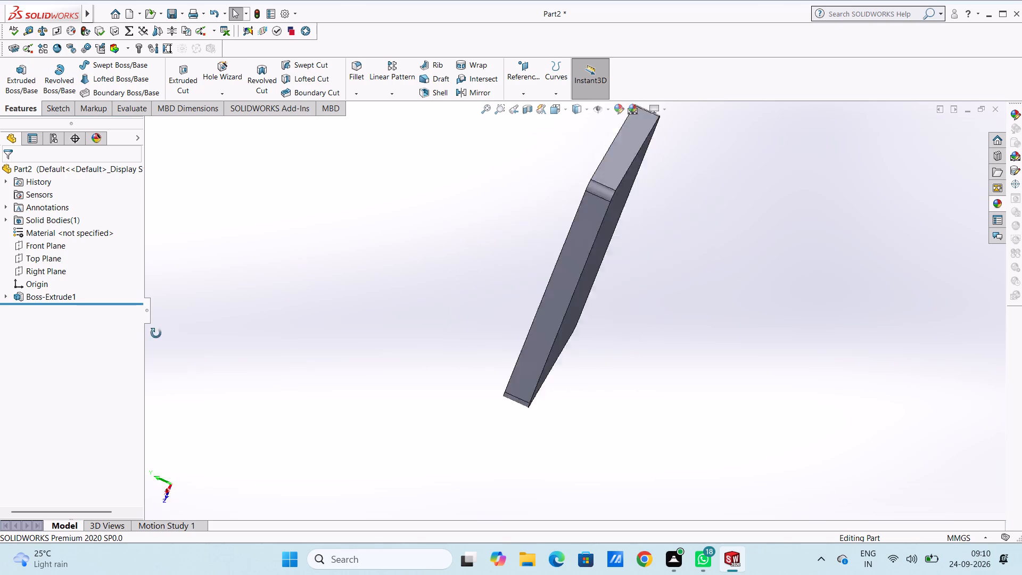
middle_drag(156, 333, 136, 272)
middle_drag(241, 233, 274, 220)
middle_drag(348, 206, 776, 236)
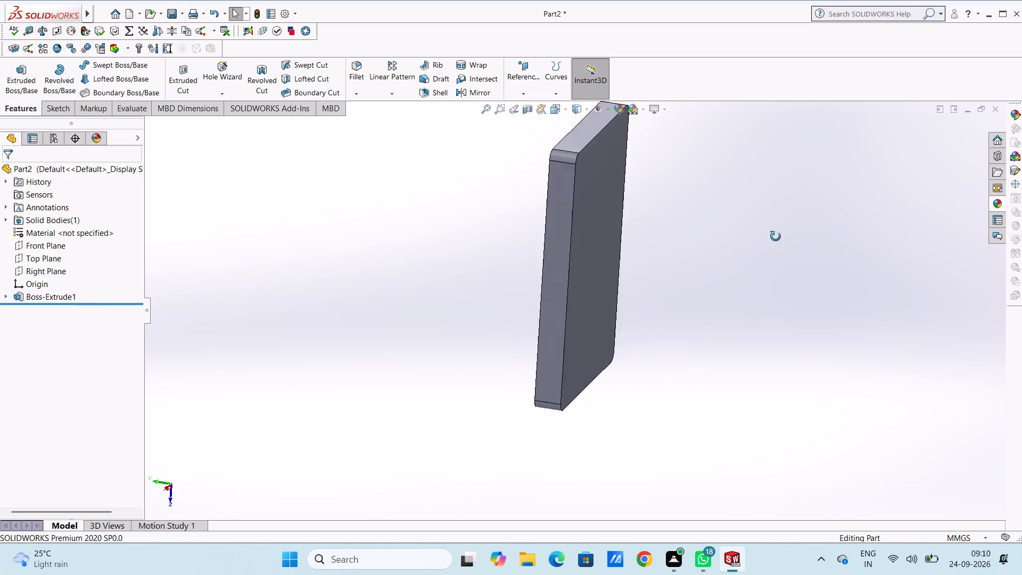
middle_drag(776, 236, 255, 236)
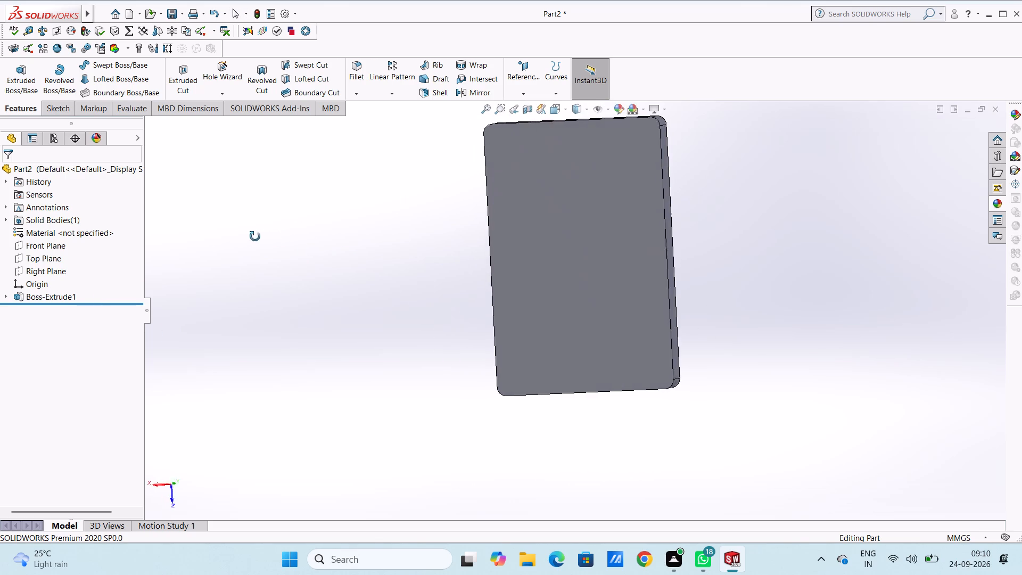
middle_drag(255, 236, 184, 235)
middle_drag(793, 217, 590, 218)
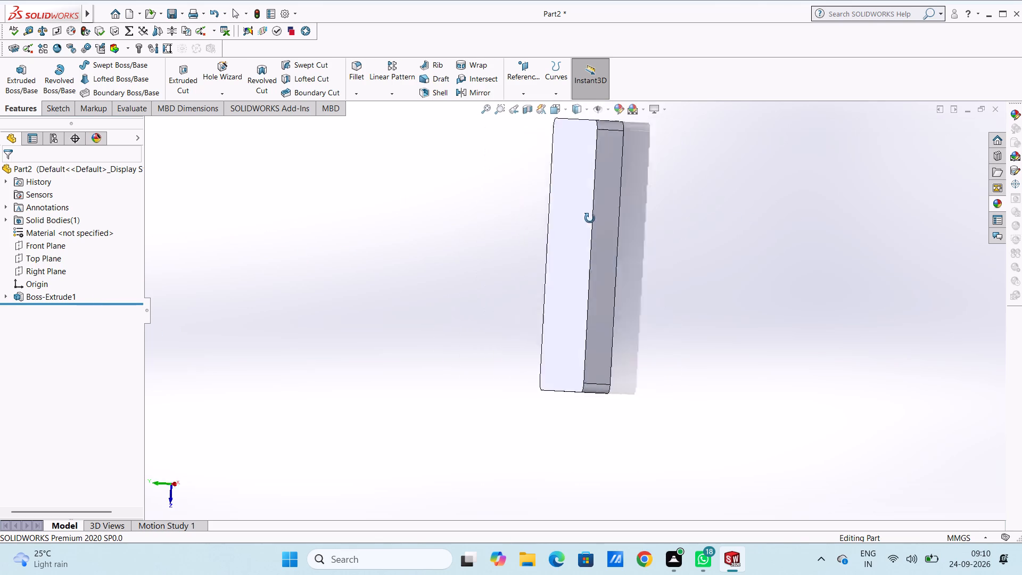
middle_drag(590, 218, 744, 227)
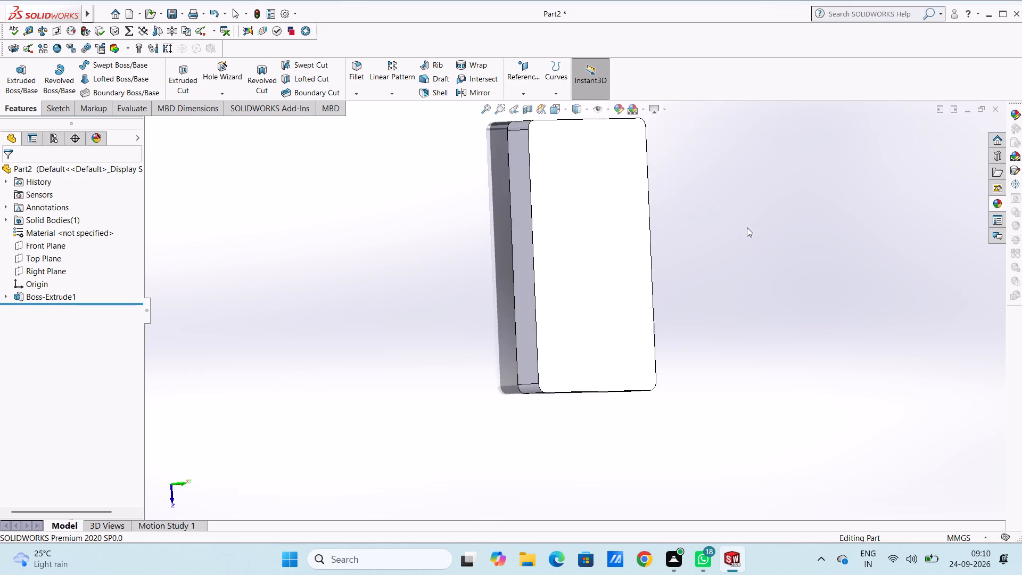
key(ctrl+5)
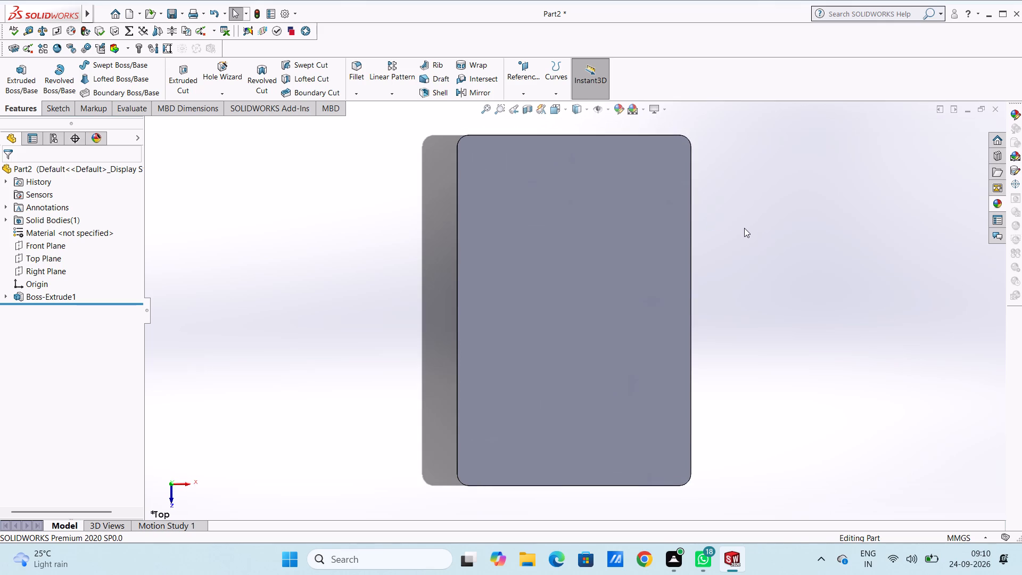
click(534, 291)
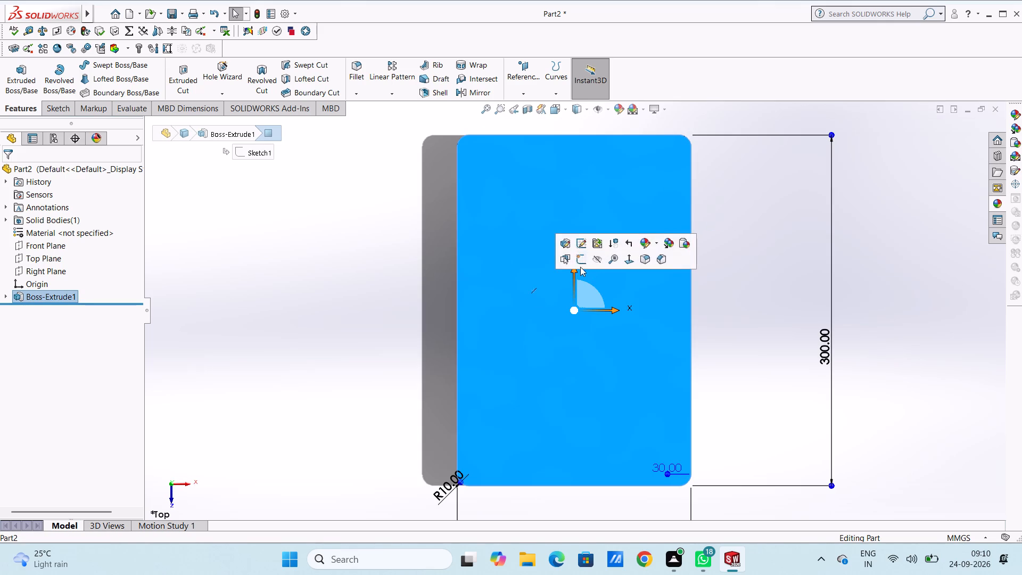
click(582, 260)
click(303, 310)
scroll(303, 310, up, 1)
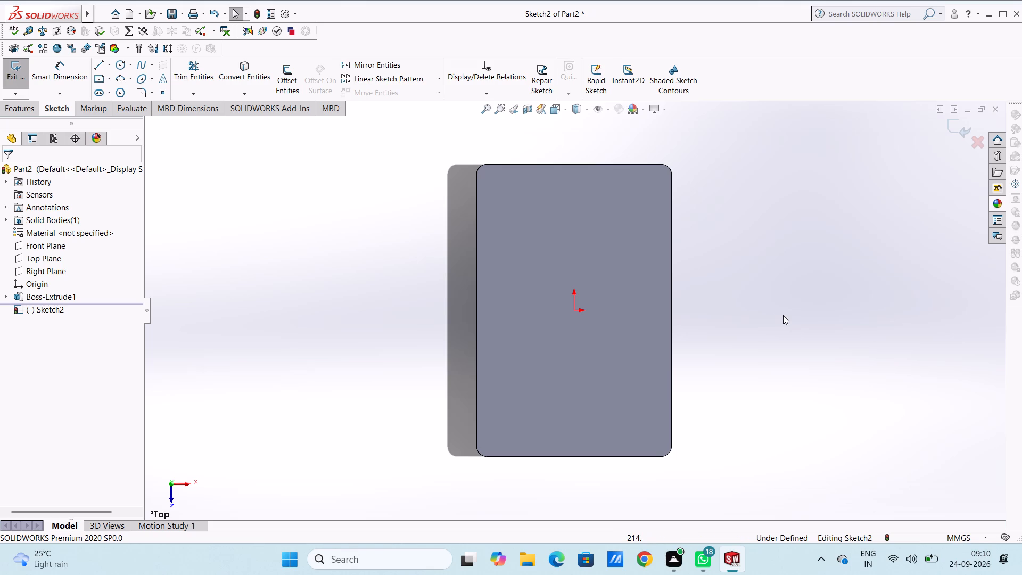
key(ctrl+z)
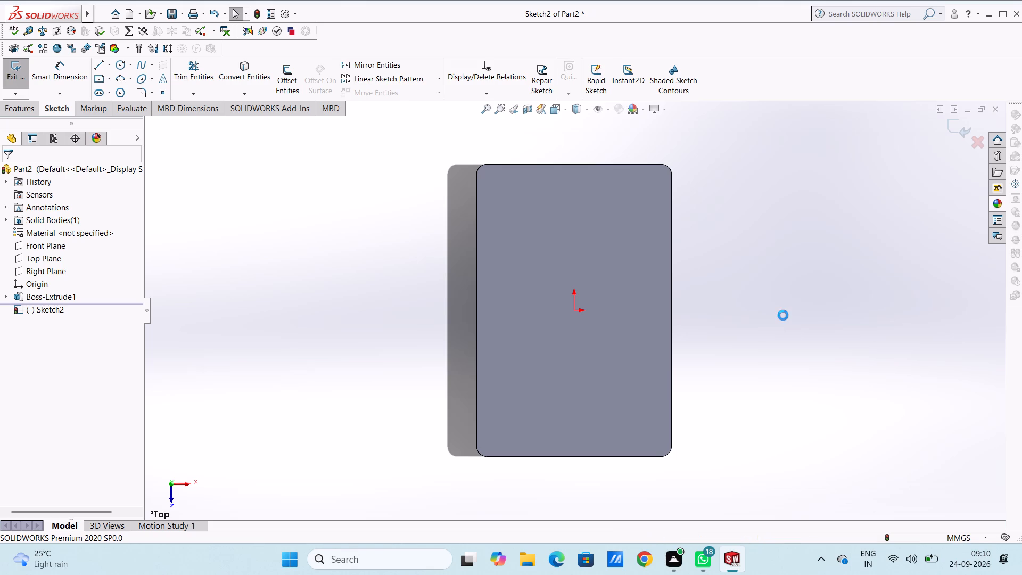
Start a new sketch on the plate's long side face at the −X side, seen in the Left view.
key(ctrl+1)
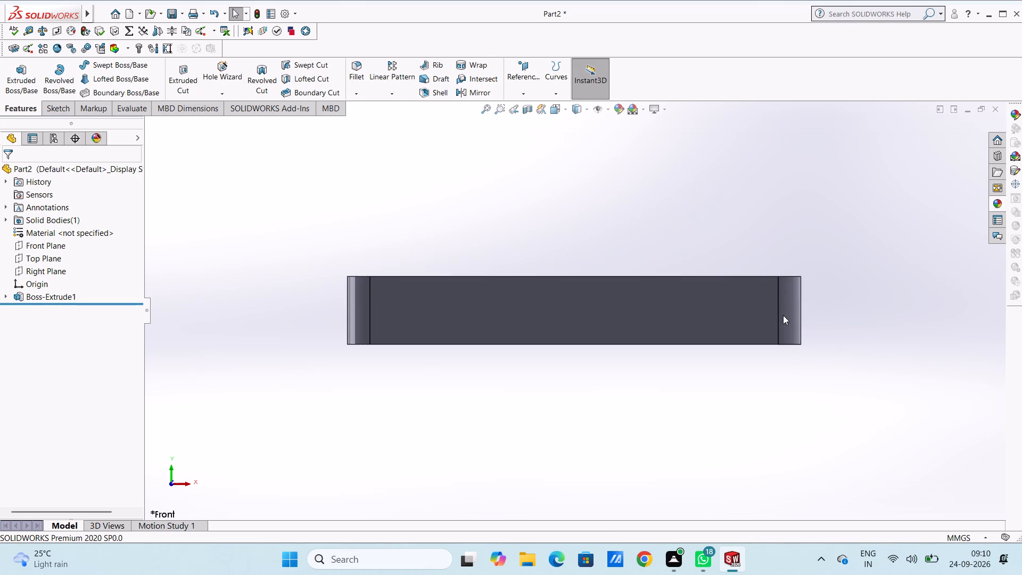
key(ctrl+3)
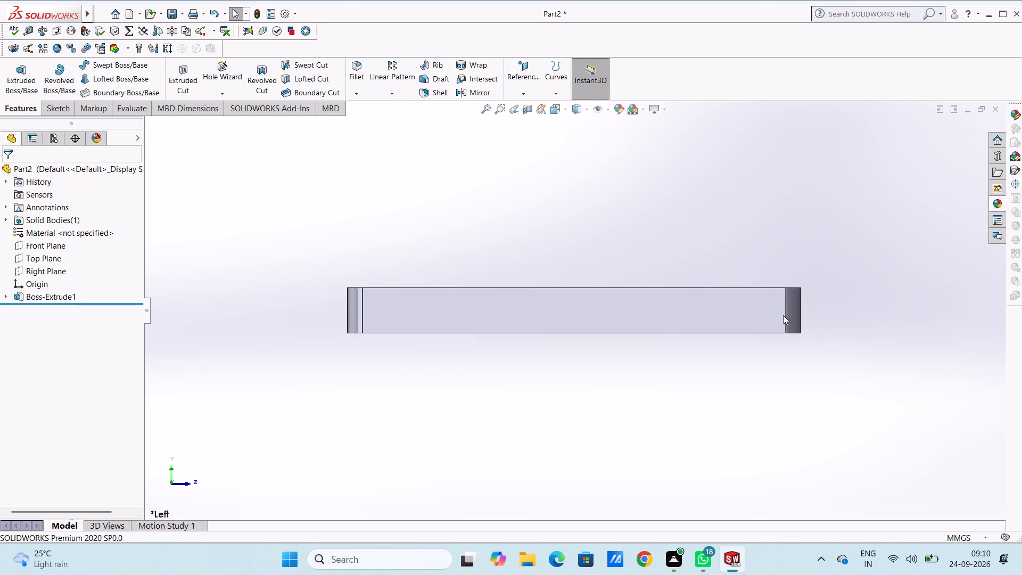
click(492, 308)
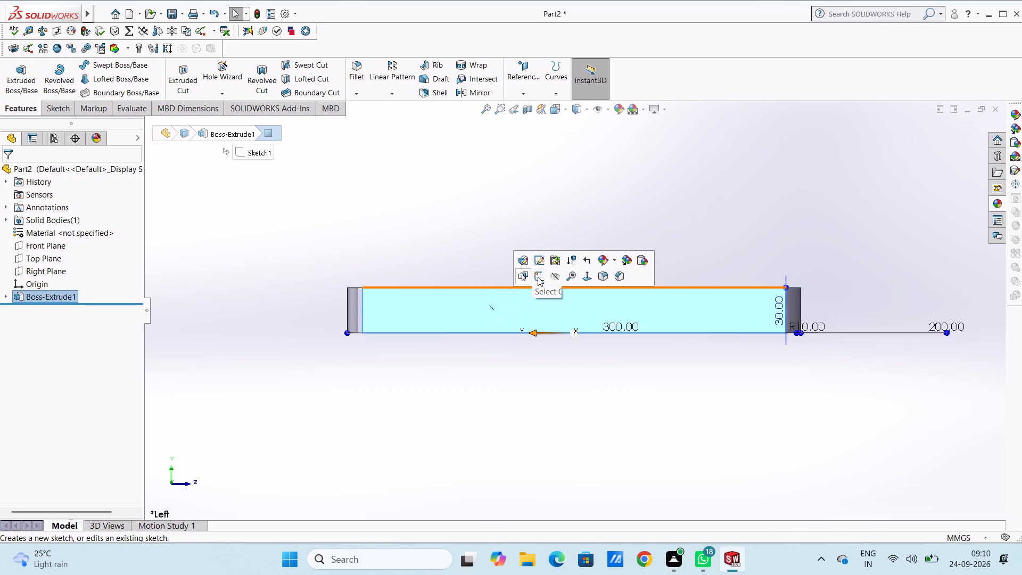
click(538, 277)
click(538, 228)
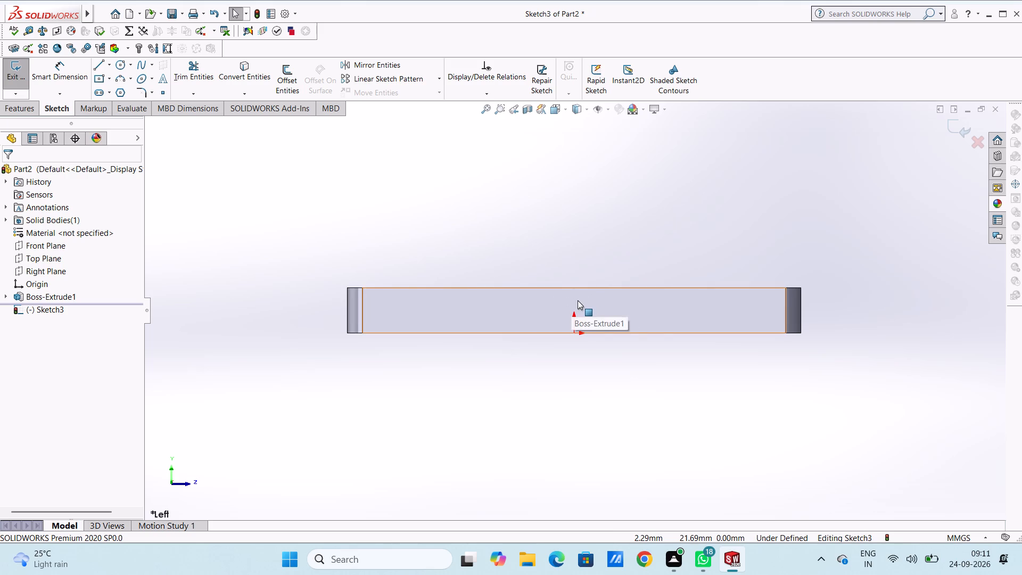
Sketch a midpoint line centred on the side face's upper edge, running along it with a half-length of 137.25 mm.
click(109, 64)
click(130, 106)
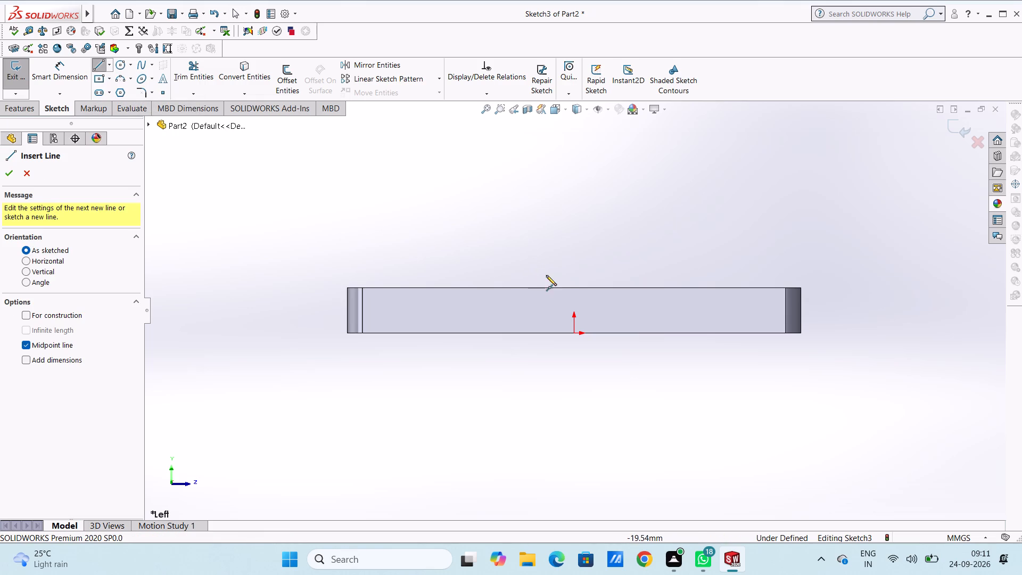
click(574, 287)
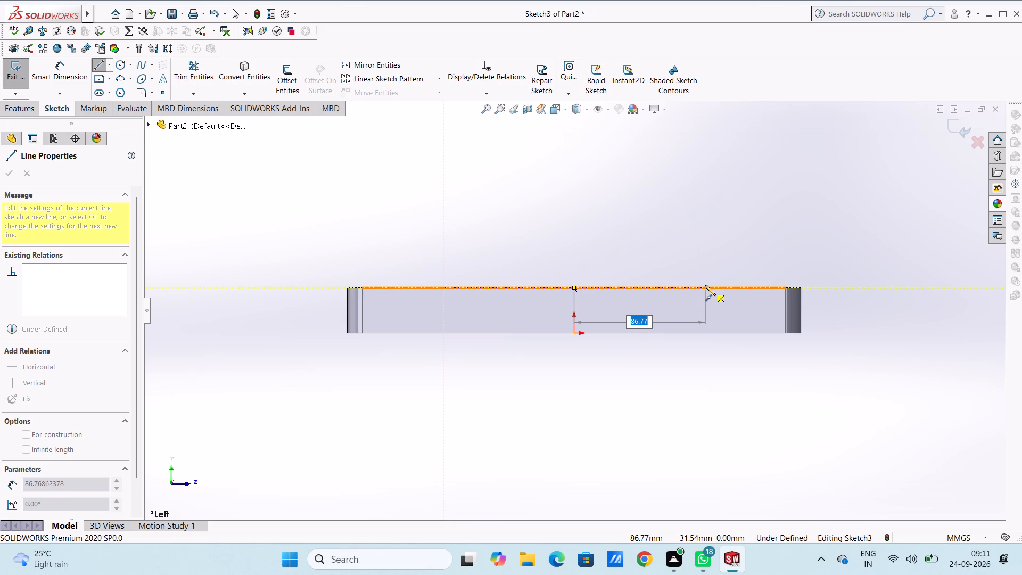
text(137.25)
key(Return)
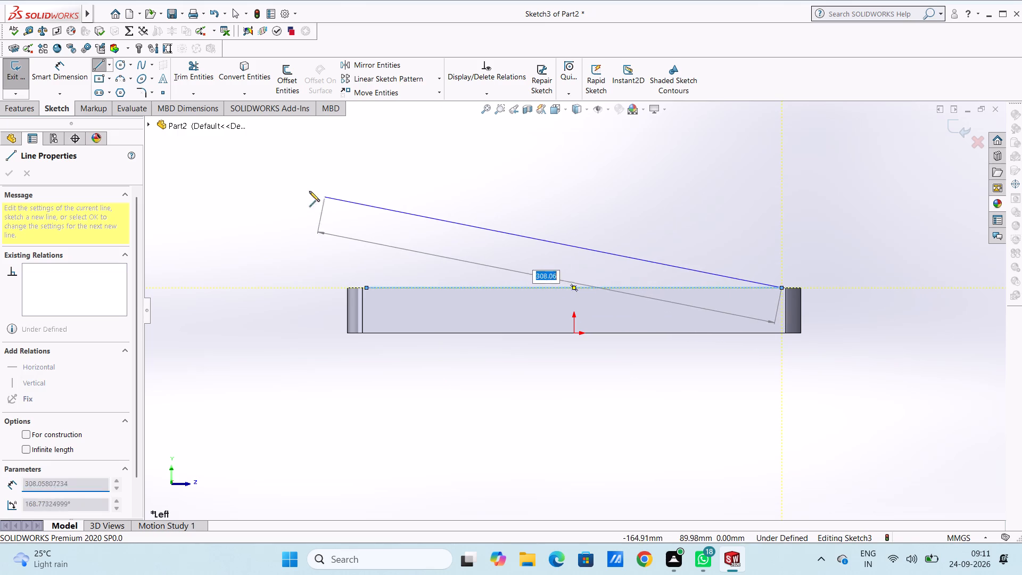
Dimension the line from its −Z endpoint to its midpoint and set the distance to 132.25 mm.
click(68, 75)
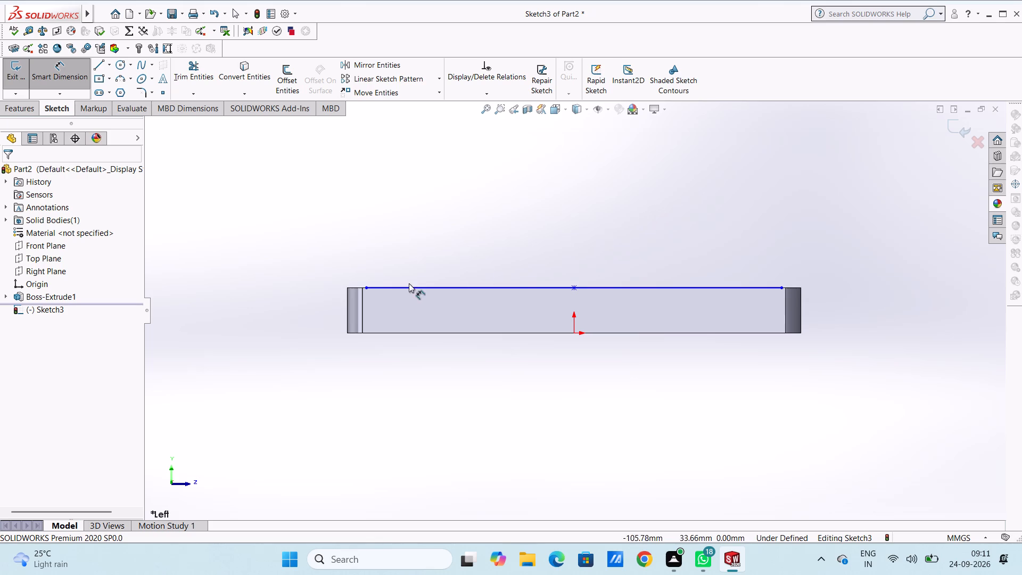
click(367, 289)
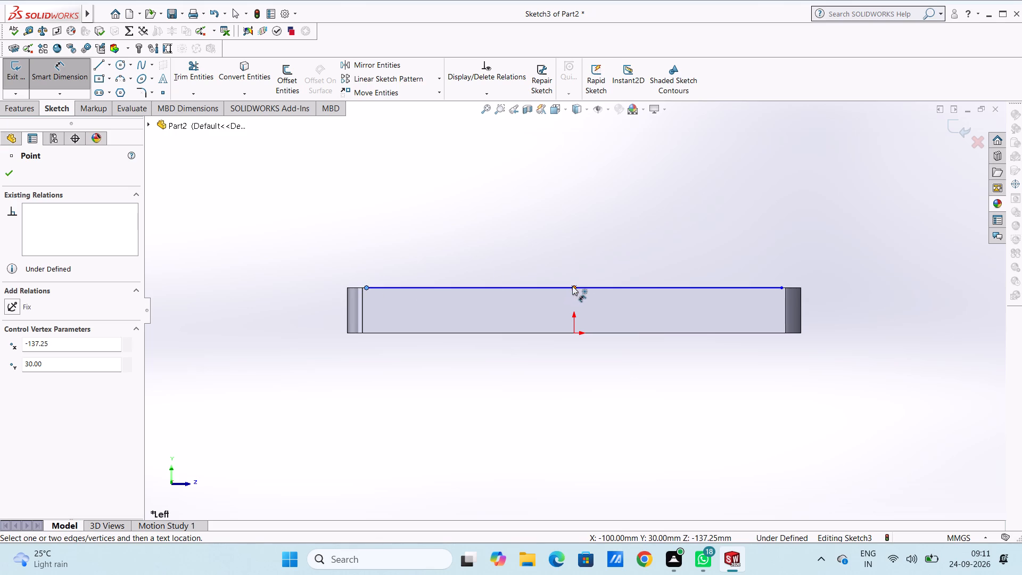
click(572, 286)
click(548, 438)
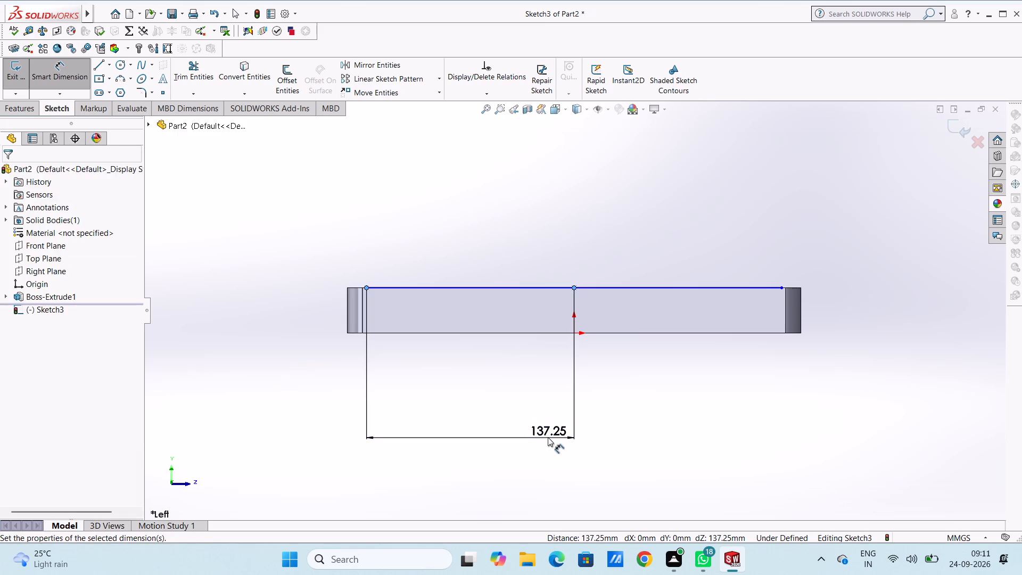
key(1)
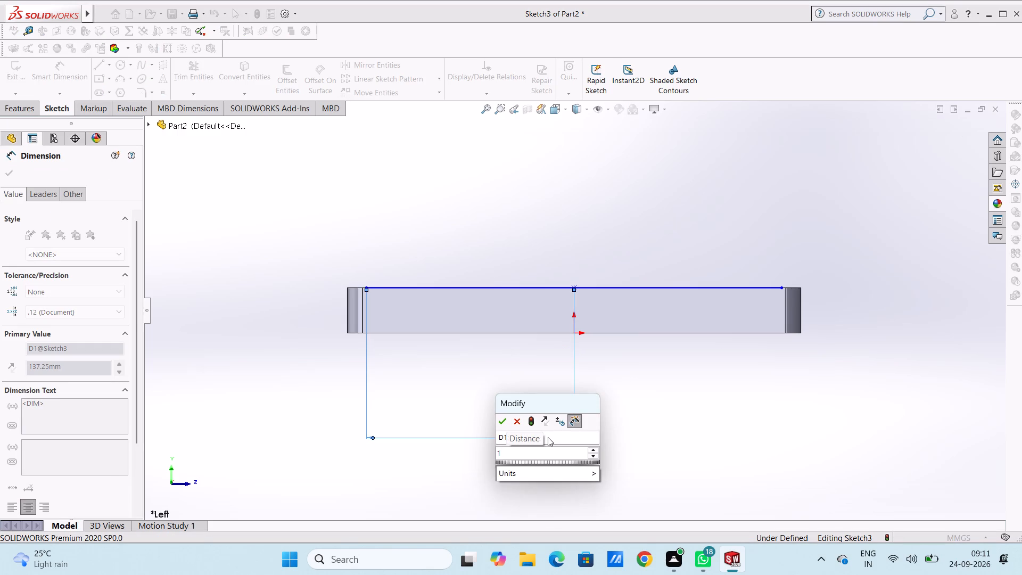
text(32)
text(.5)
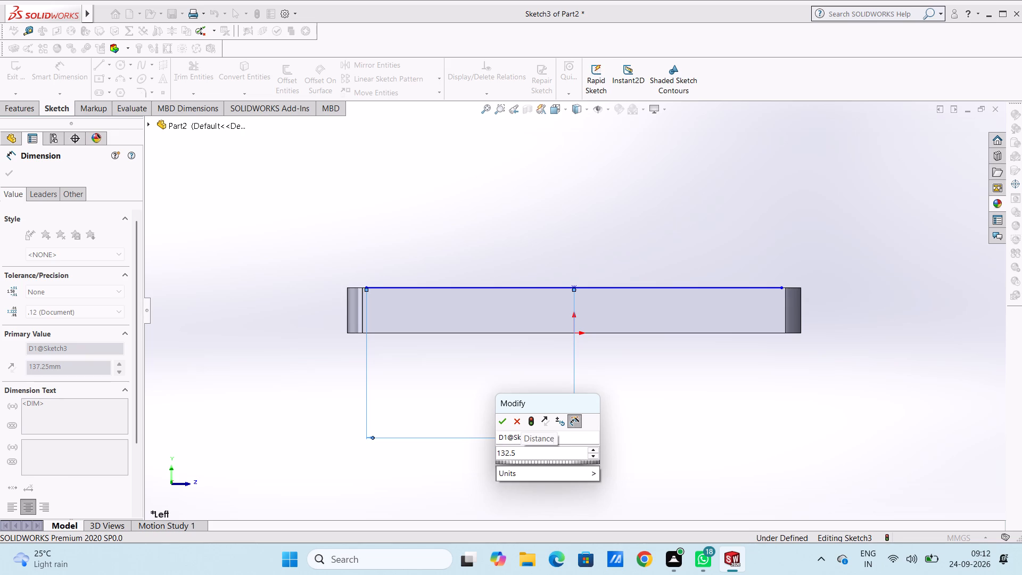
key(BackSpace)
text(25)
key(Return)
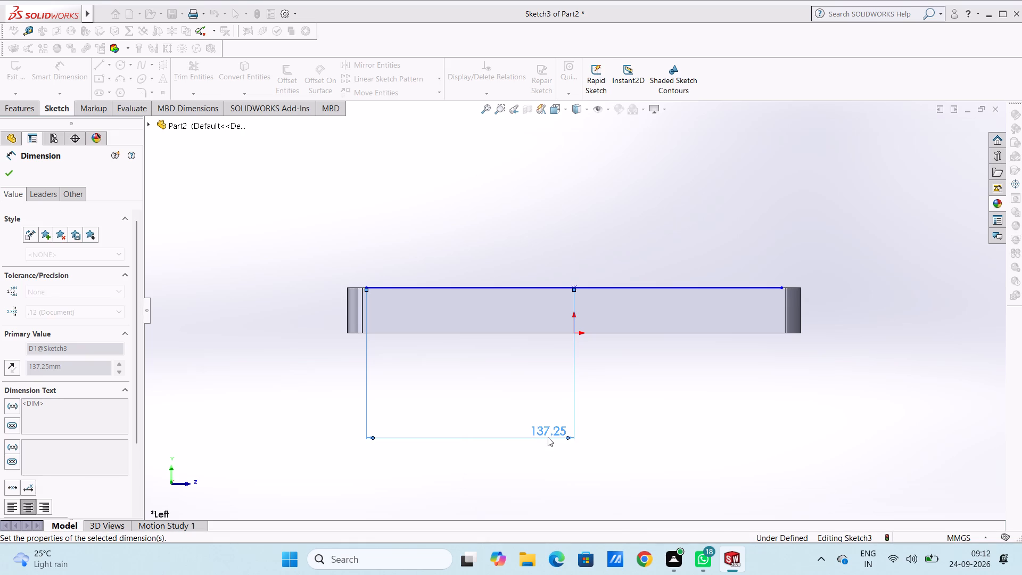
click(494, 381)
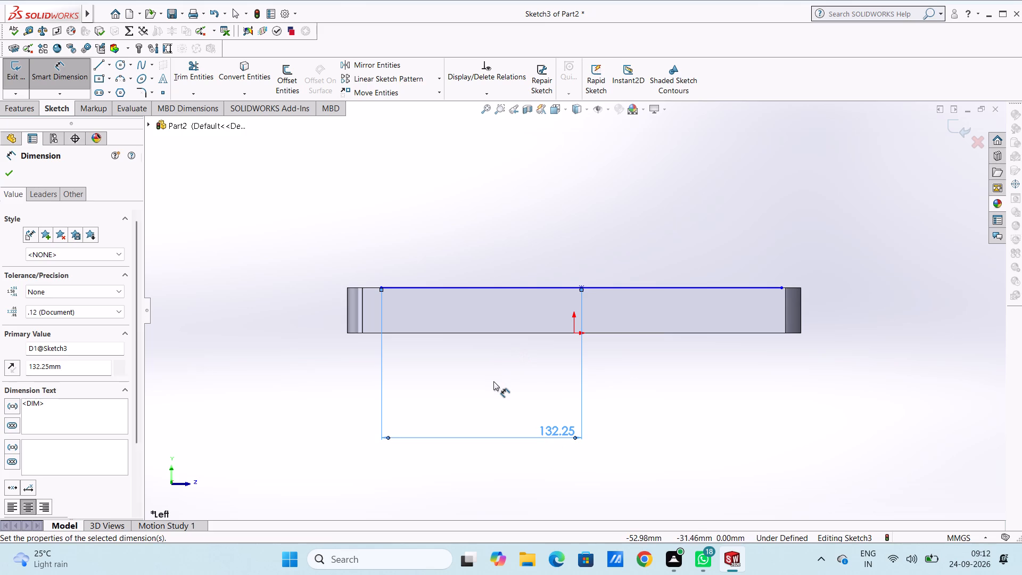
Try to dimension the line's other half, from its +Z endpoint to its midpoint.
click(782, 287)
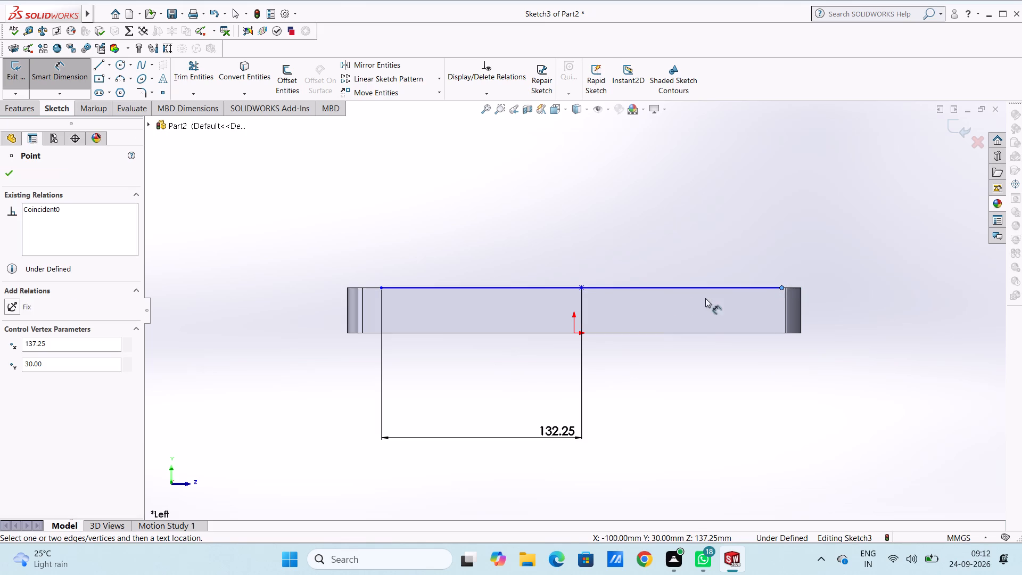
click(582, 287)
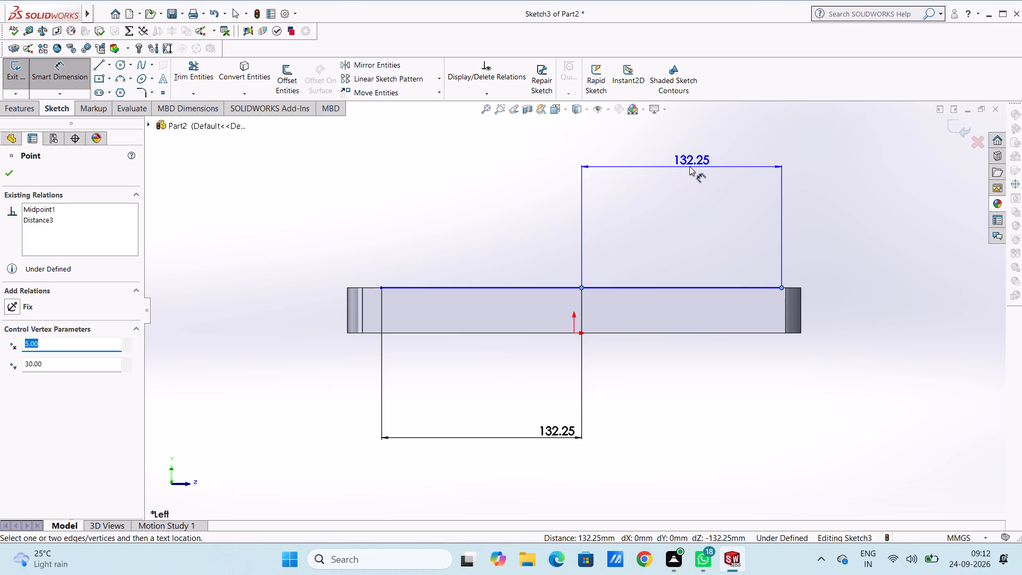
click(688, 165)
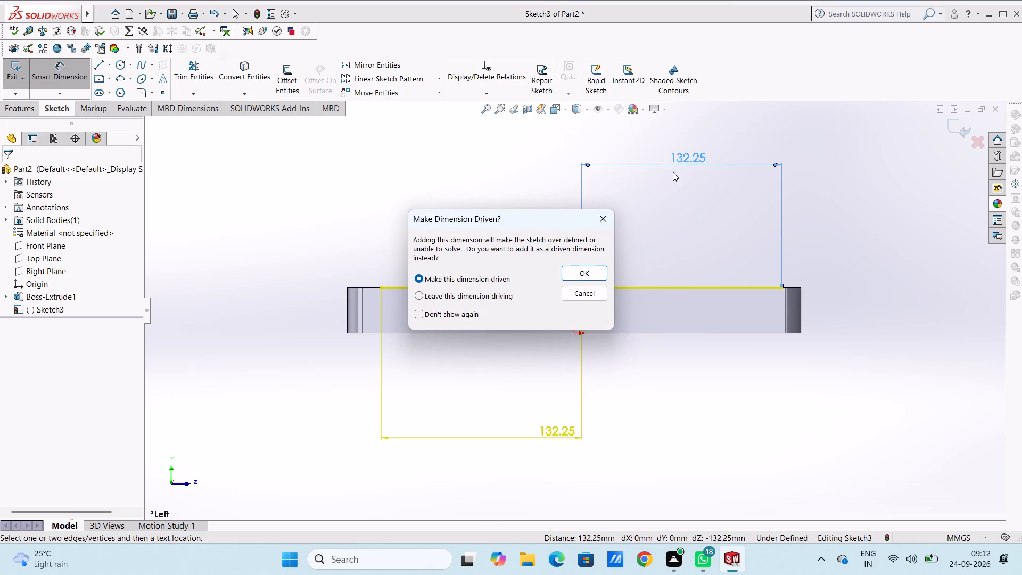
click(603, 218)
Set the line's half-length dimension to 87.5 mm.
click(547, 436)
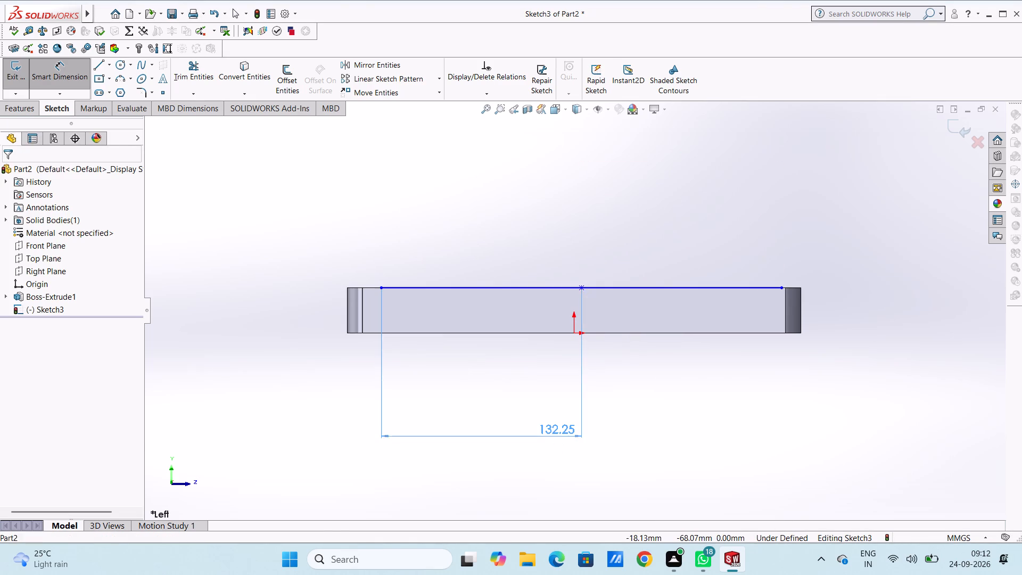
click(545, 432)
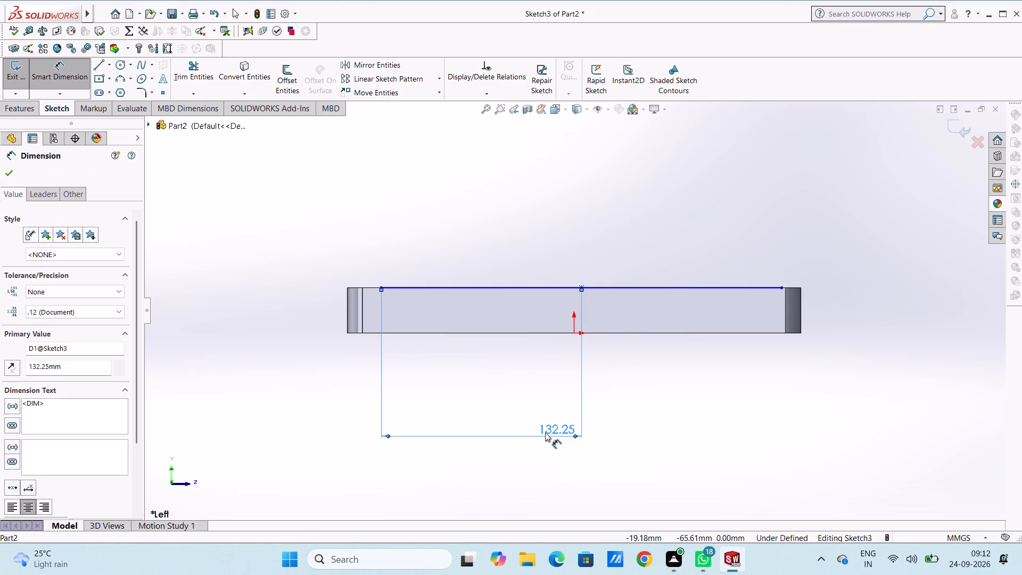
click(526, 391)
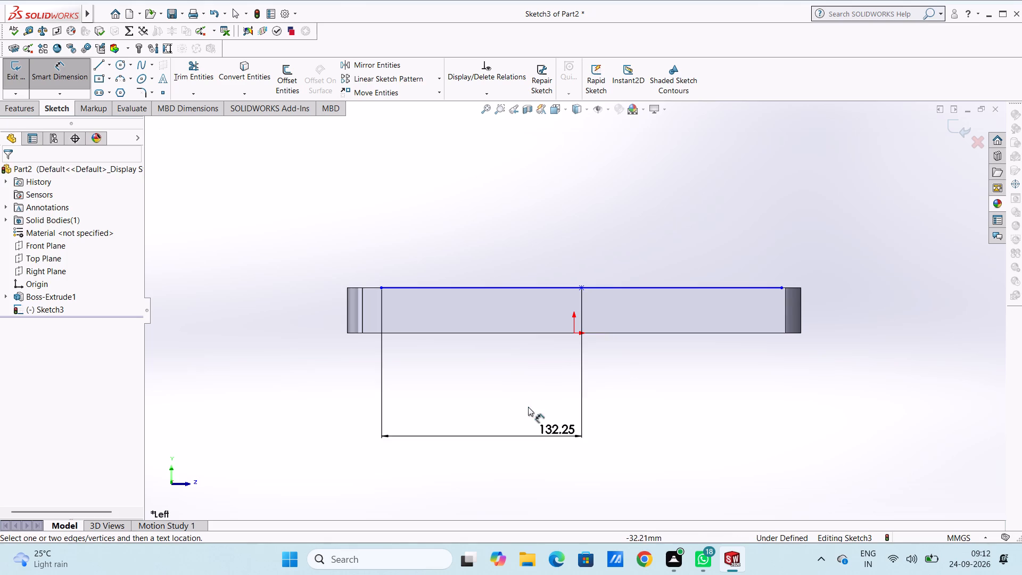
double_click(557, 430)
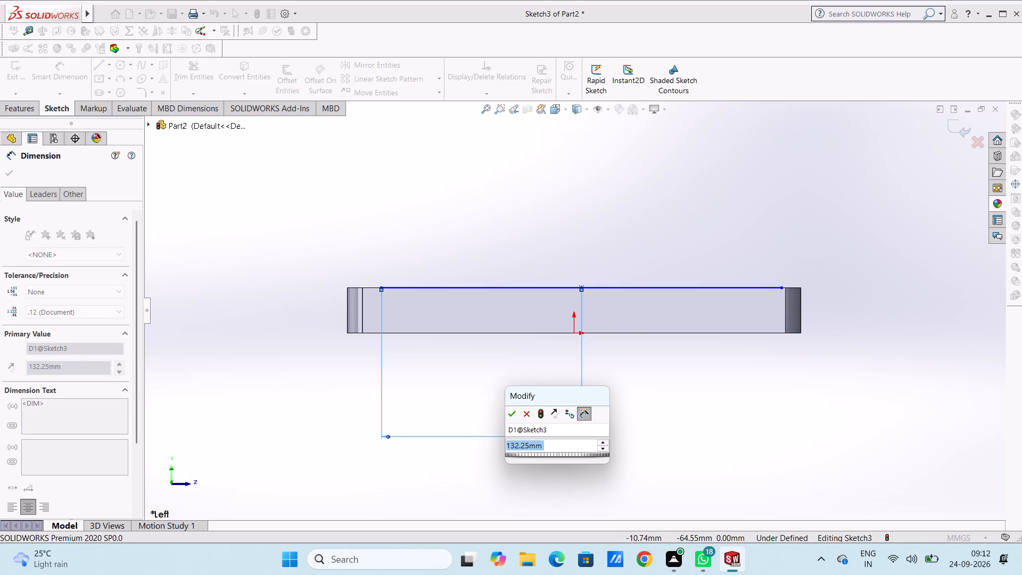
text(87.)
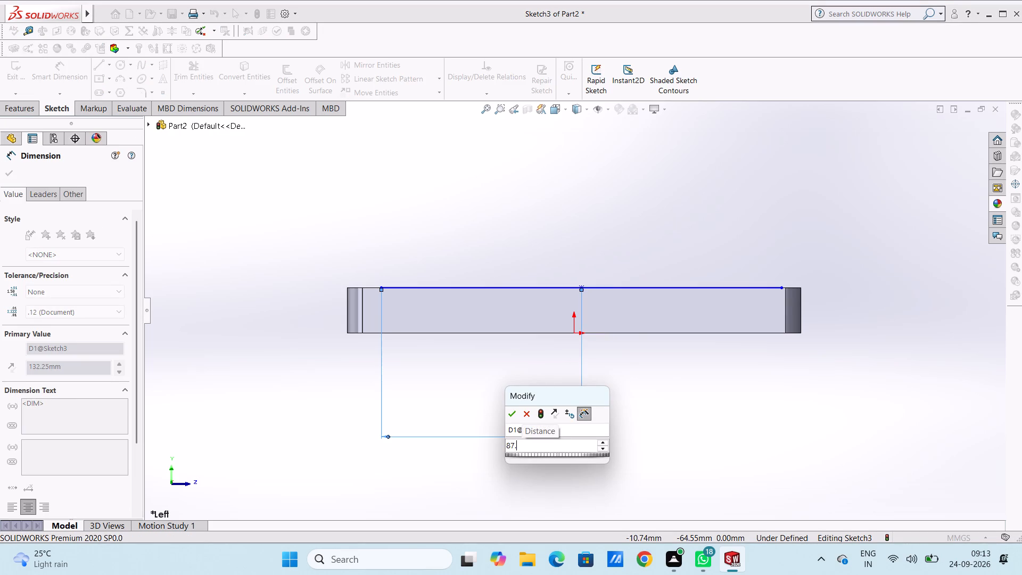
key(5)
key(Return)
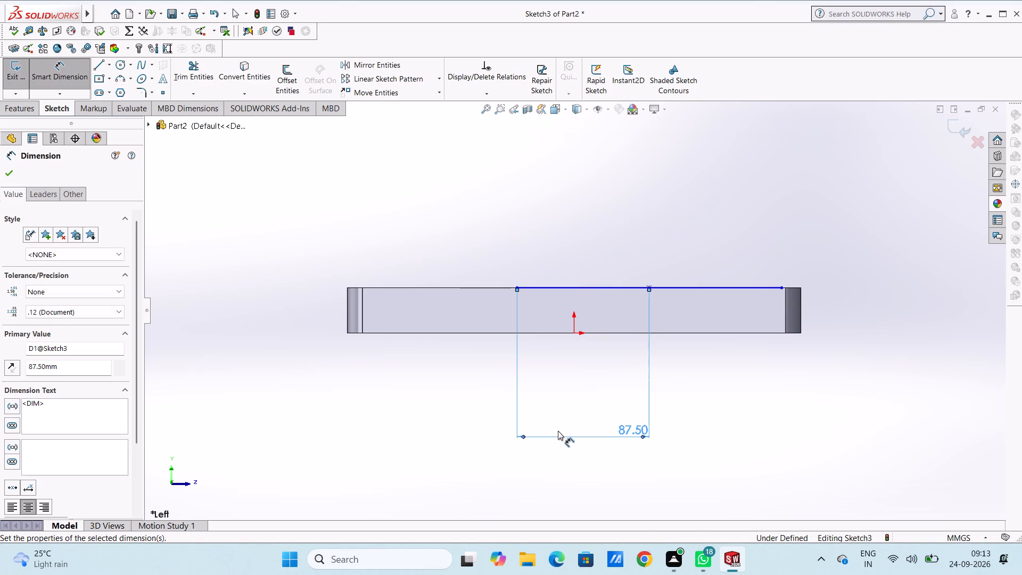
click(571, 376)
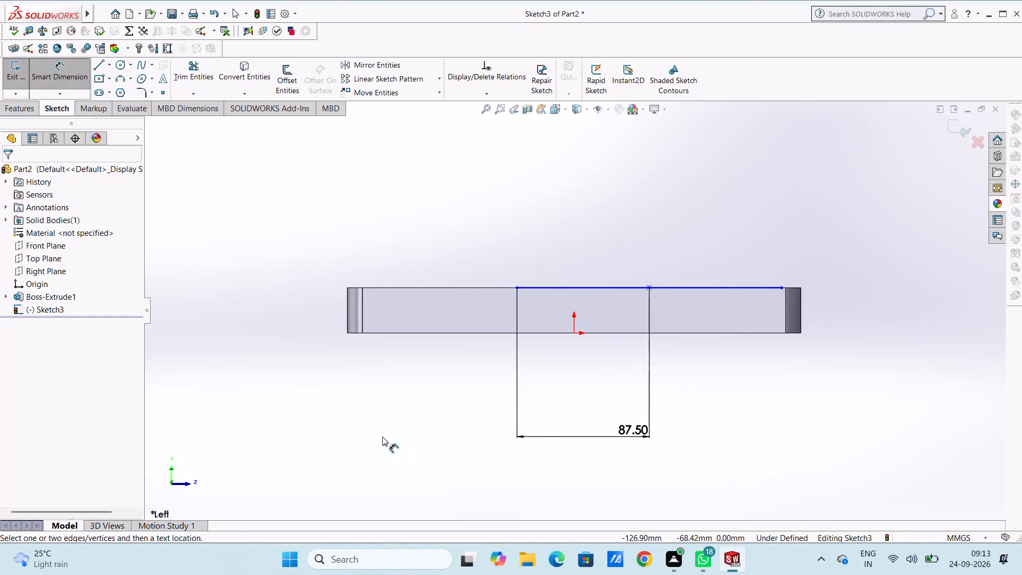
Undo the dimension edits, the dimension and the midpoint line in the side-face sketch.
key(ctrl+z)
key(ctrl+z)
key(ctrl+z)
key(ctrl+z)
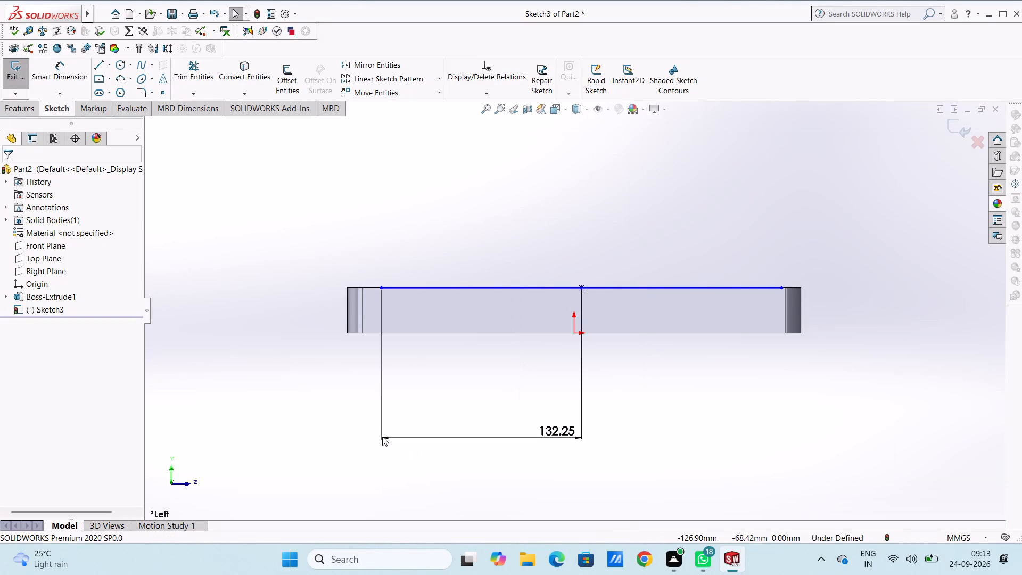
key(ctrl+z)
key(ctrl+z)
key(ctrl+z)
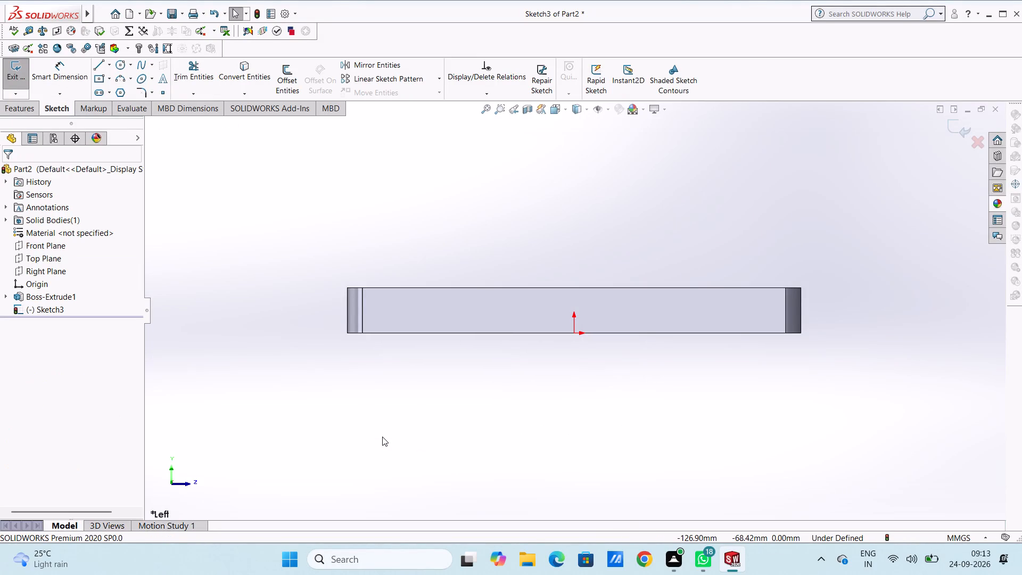
Sketch an 87.5 mm line from the midpoint of the side face's upper edge, running along that edge toward +Z.
click(101, 68)
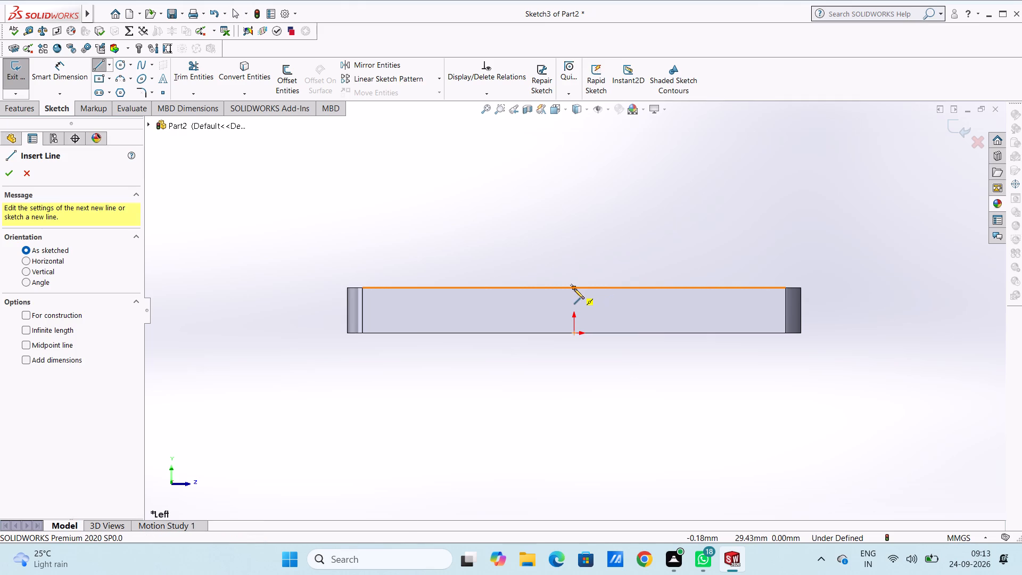
click(574, 289)
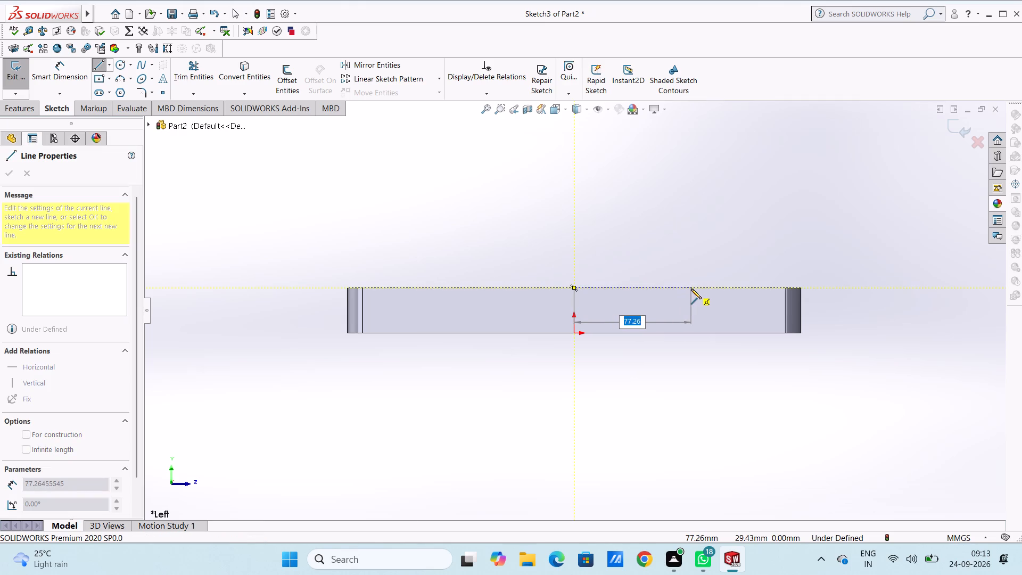
text(87.5)
key(Return)
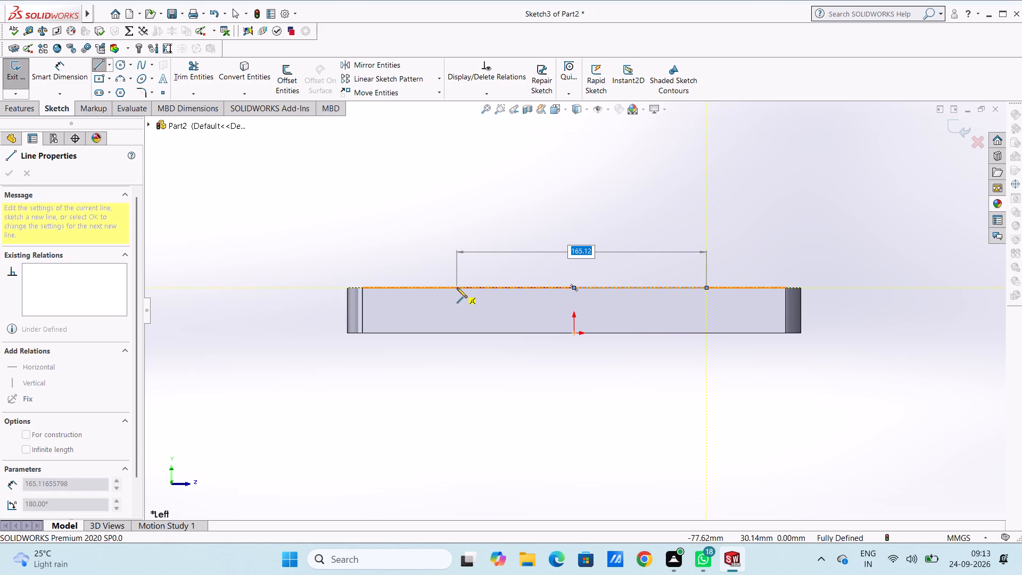
Complete the line at 175 mm, running from the 87.5 mm line's +Z endpoint along the upper edge toward -Z.
text(175)
key(Return)
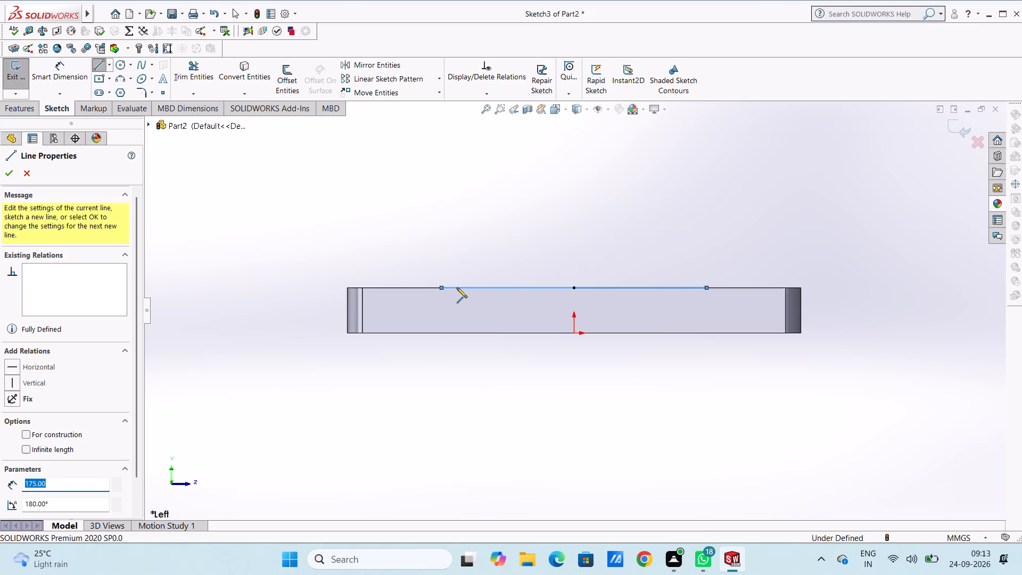
key(Escape)
key(Escape)
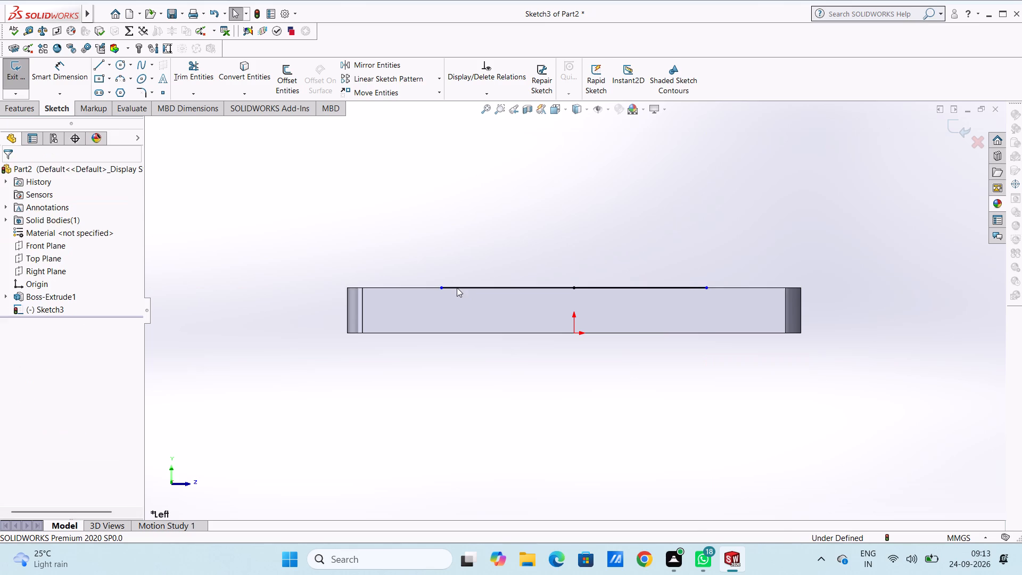
Delete the 87.5 mm half-line overlapping the 175 mm line in the side-face sketch.
click(632, 285)
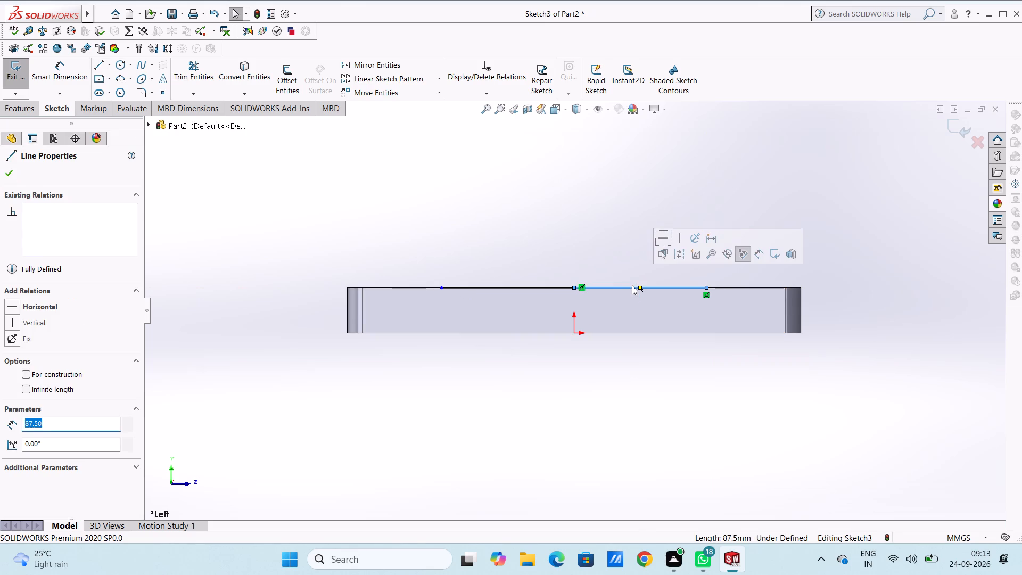
key(Delete)
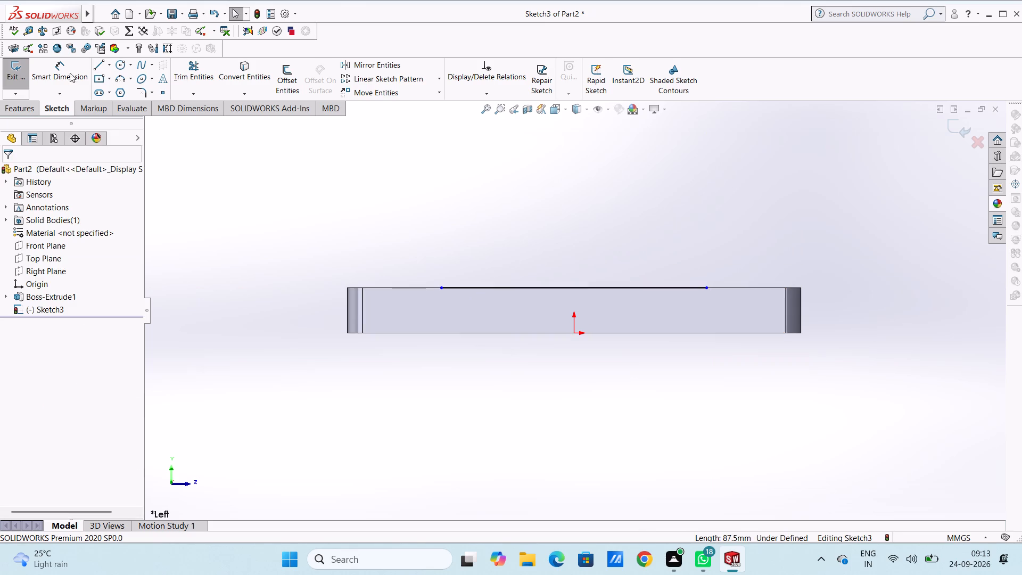
Dimension the distance from the 175 mm line's -Z endpoint to the midpoint of the side face's upper edge.
click(59, 86)
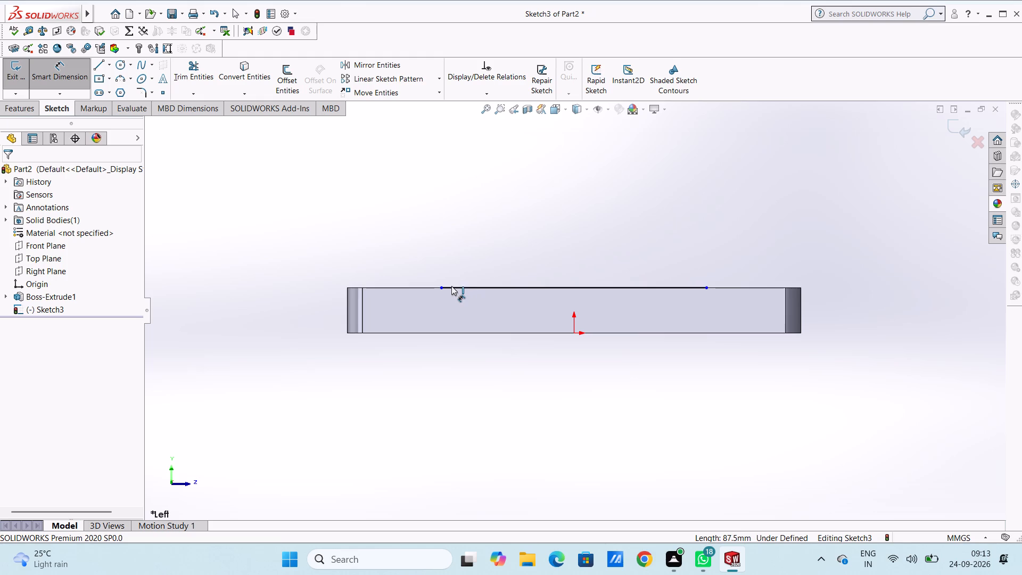
click(442, 287)
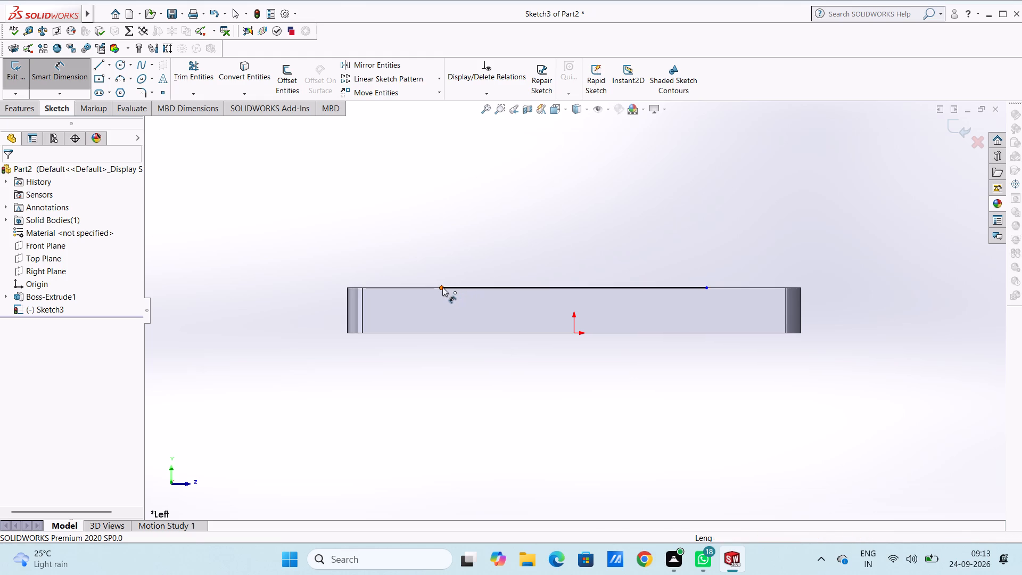
click(575, 286)
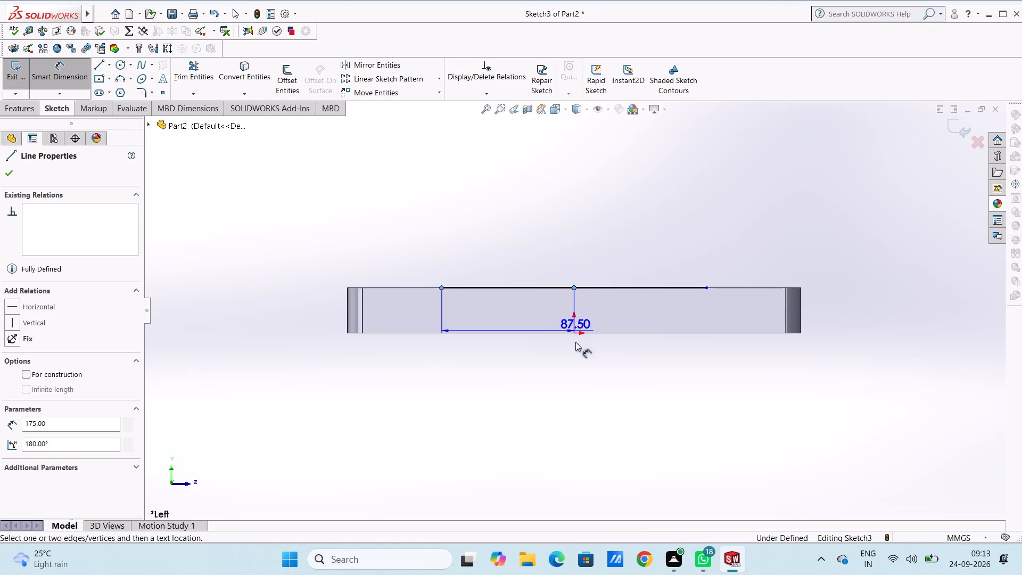
click(549, 449)
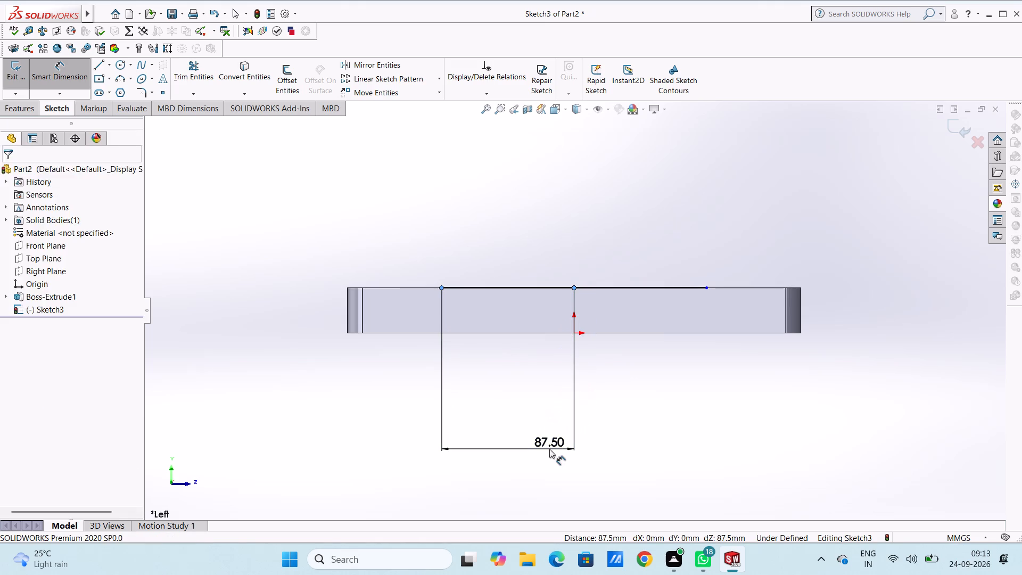
click(504, 431)
click(502, 395)
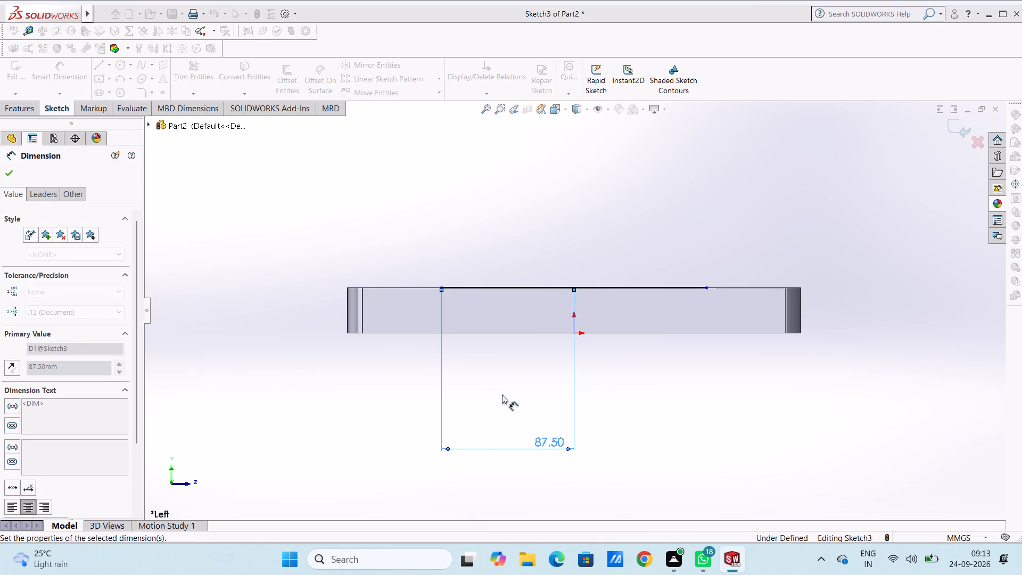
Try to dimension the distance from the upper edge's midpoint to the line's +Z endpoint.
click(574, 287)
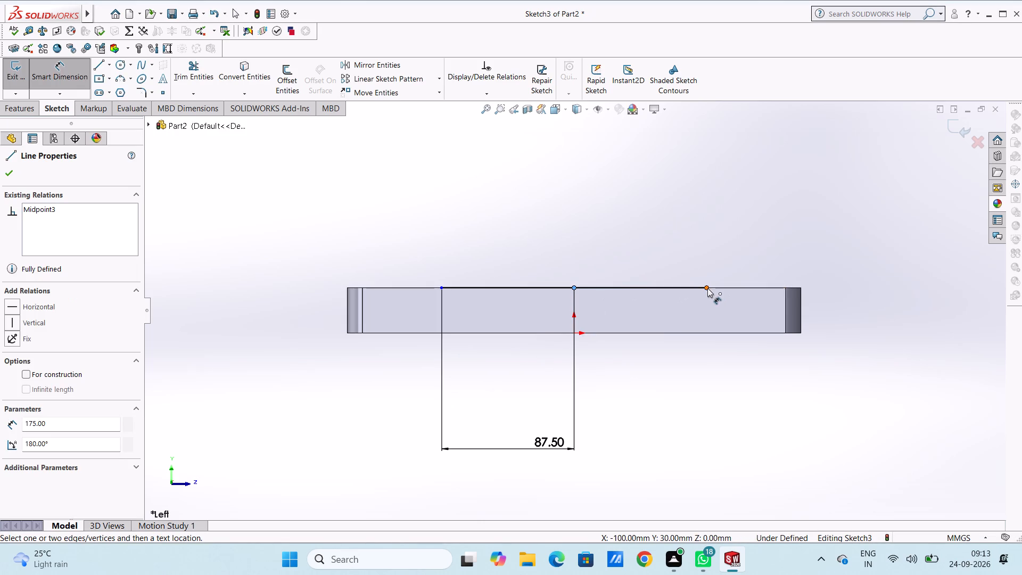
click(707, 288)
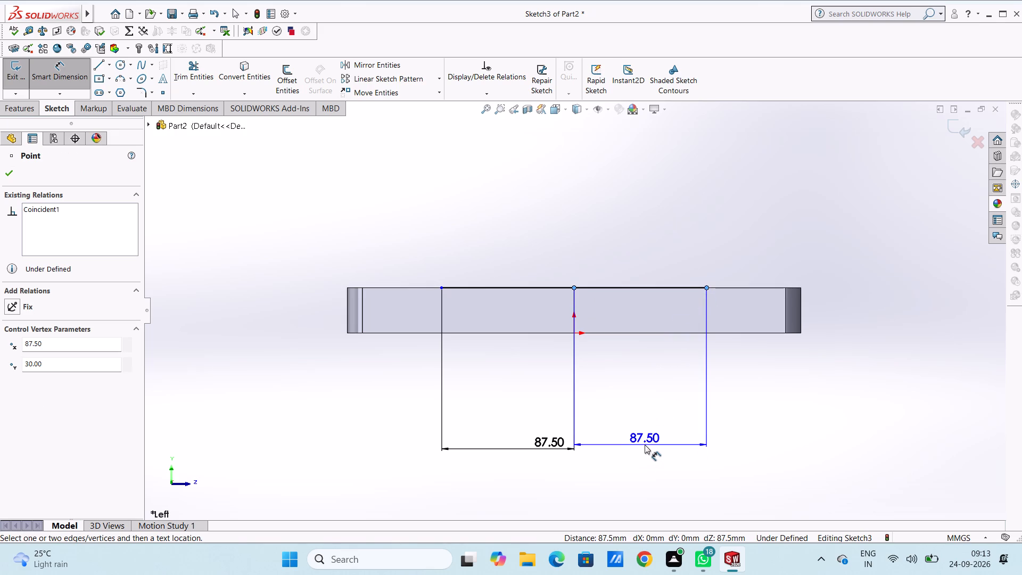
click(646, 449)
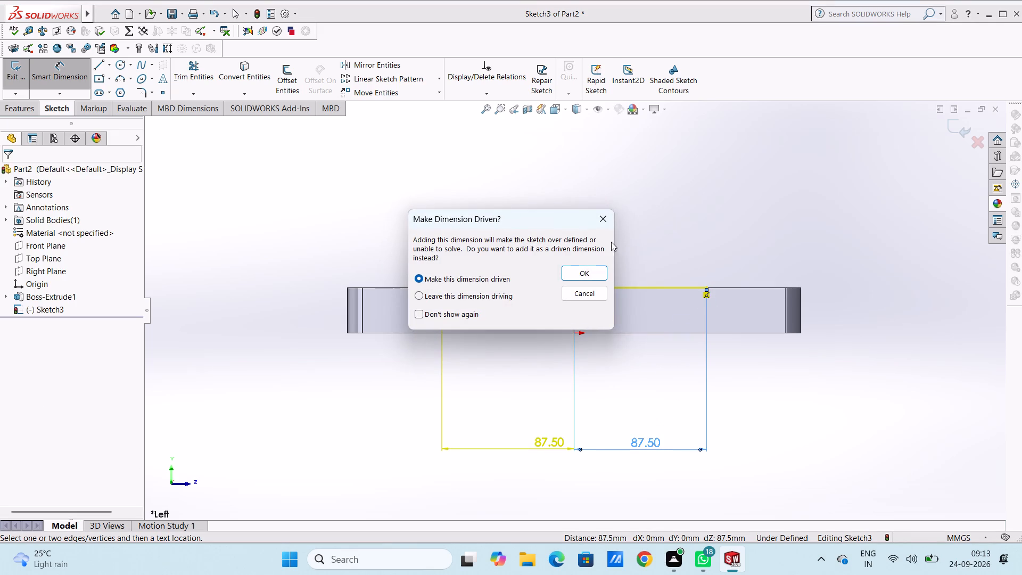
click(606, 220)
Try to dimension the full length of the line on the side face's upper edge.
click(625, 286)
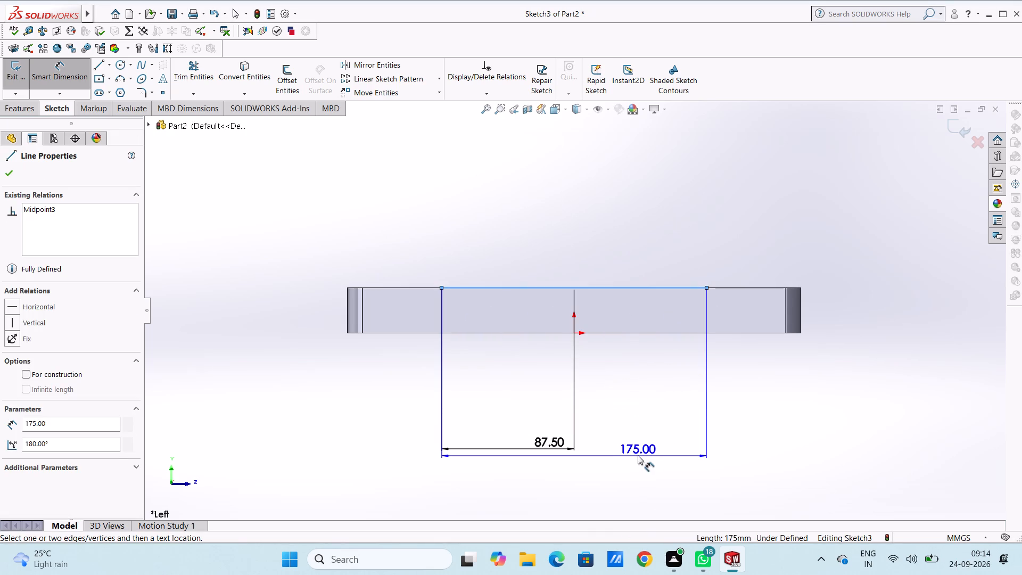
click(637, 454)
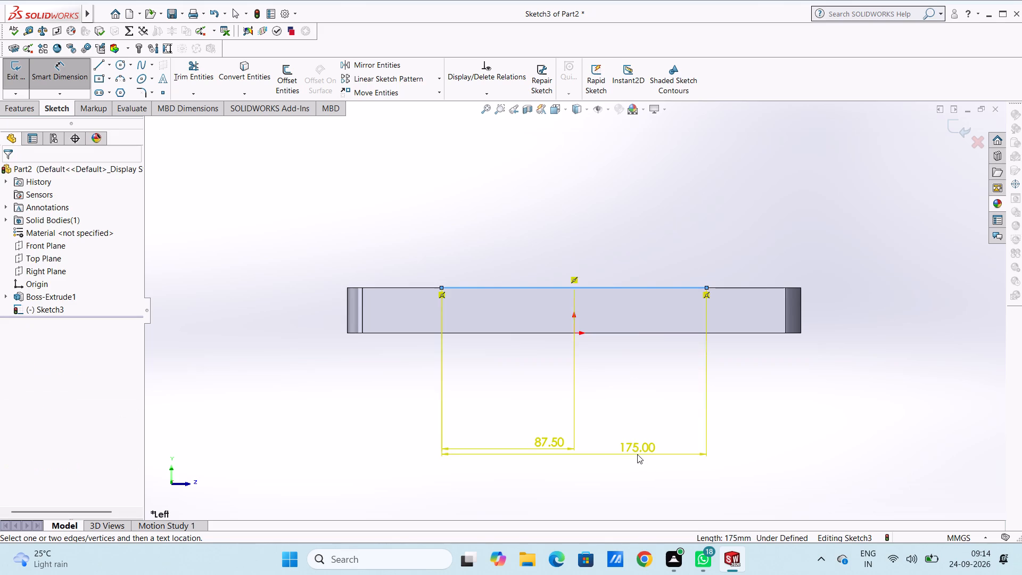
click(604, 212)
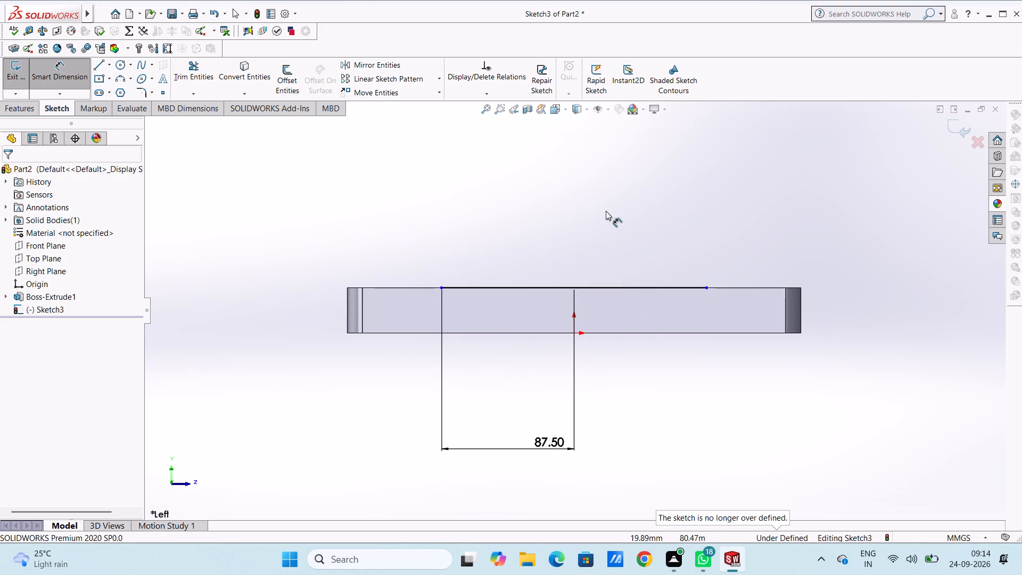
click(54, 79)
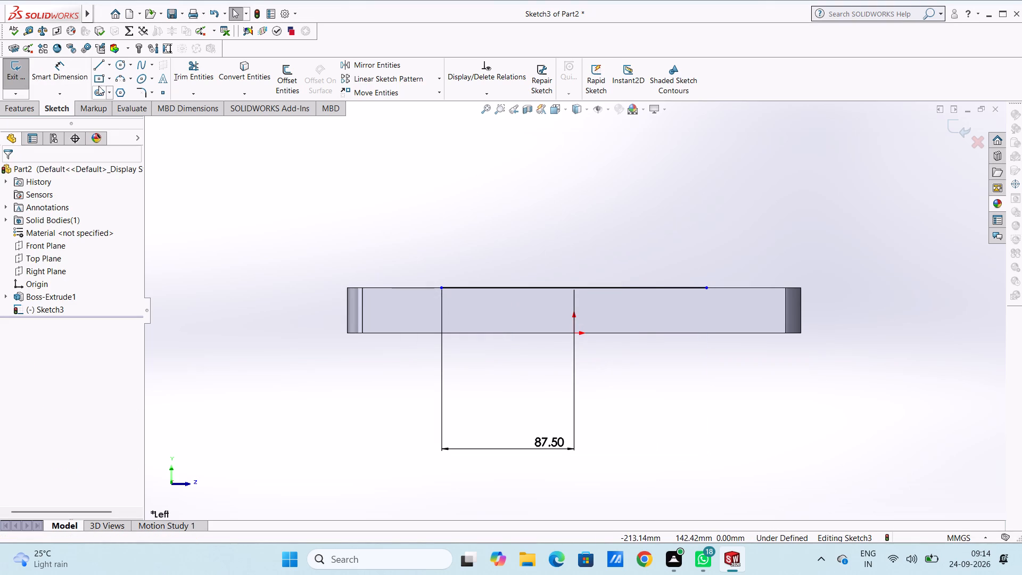
Sketch a corner rectangle 175 mm wide and 180 mm high, rising above the plate from the line's -Z endpoint.
click(108, 80)
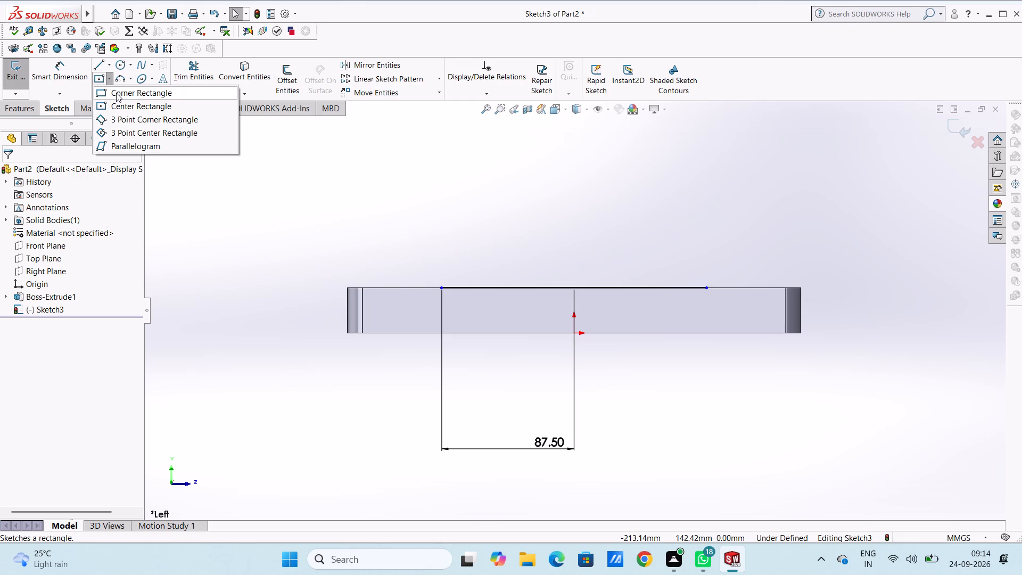
click(118, 94)
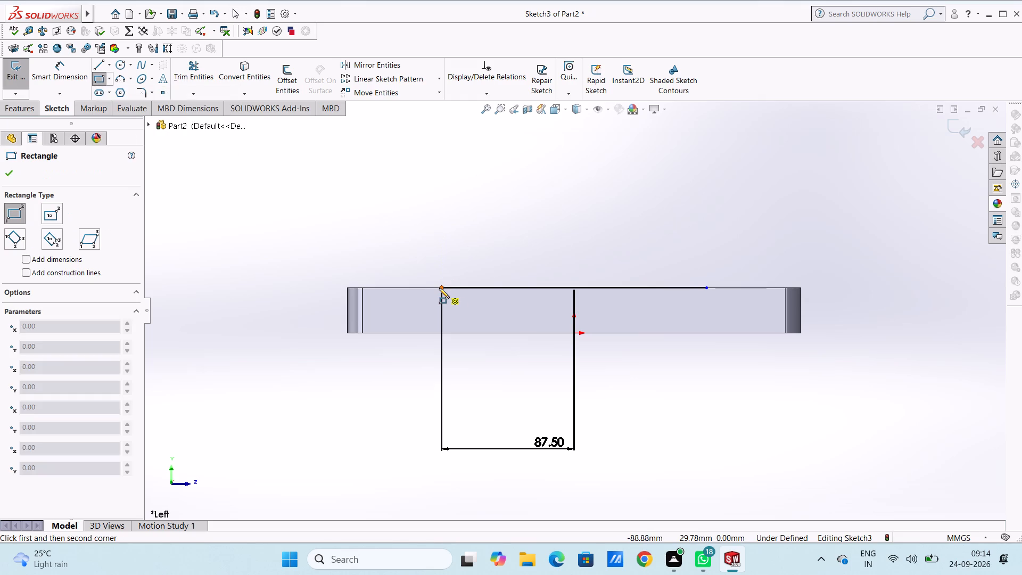
click(440, 287)
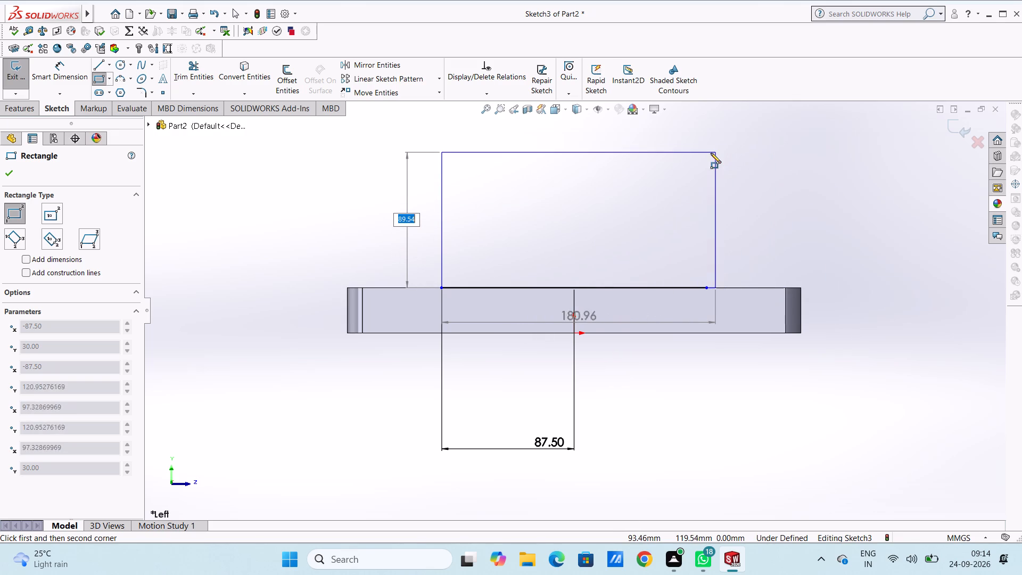
scroll(706, 150, up, 4)
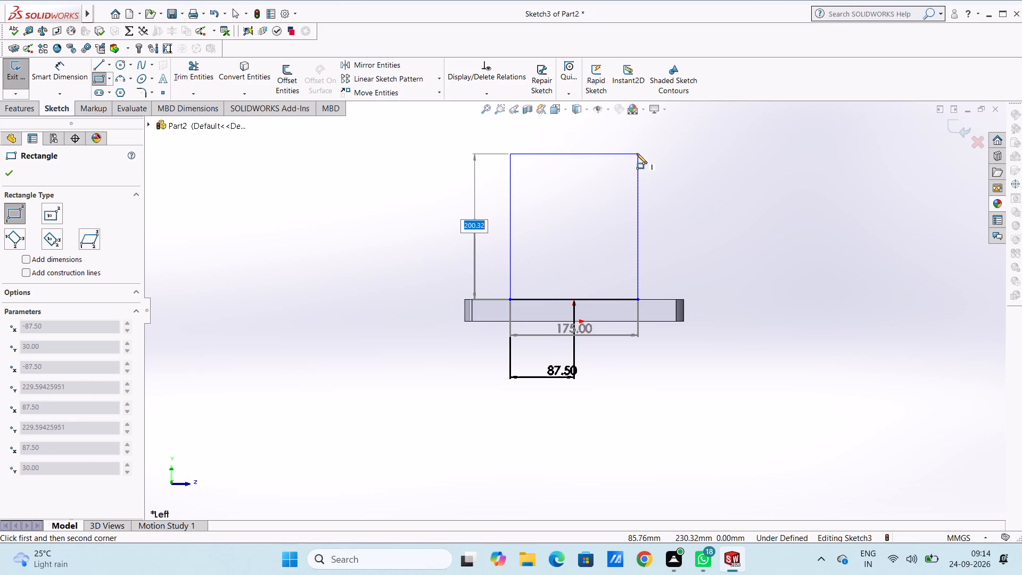
text(180)
key(Return)
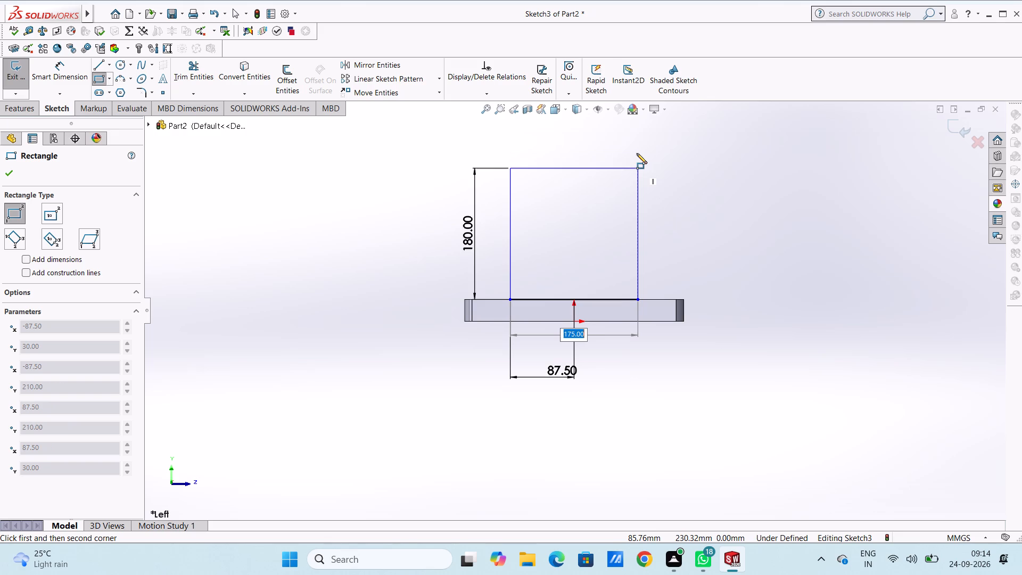
key(Return)
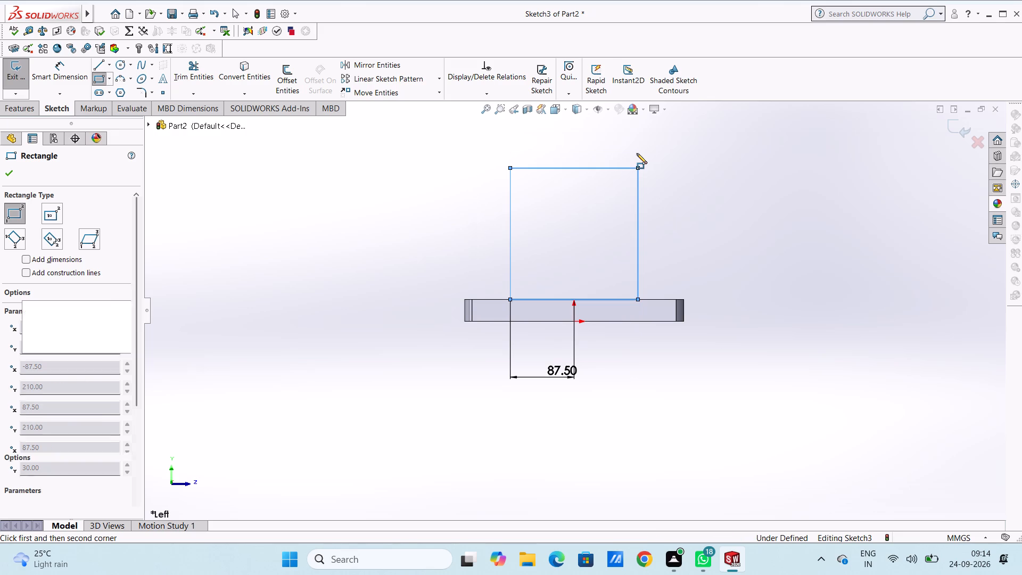
key(Escape)
key(Escape)
key(Escape)
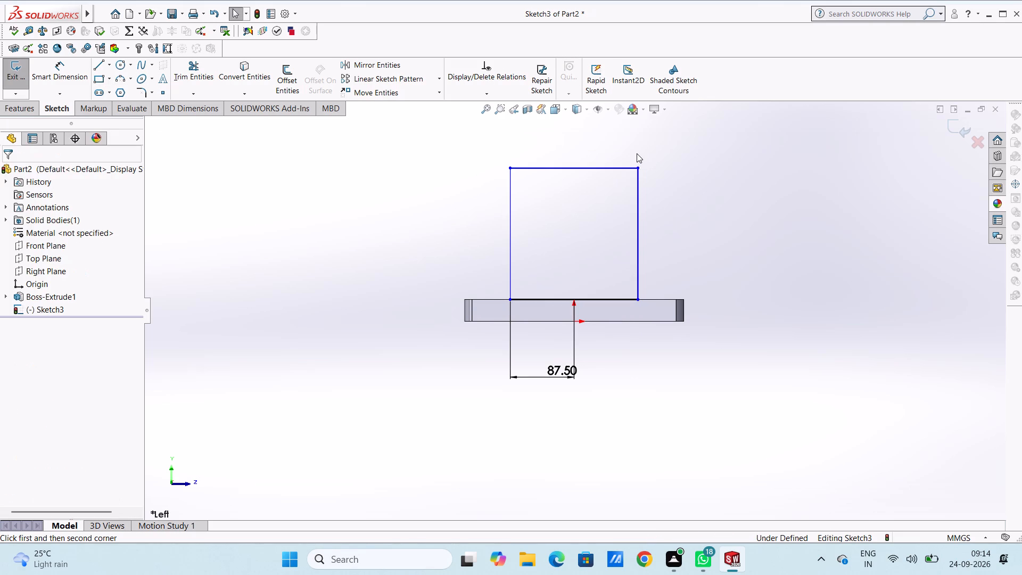
Dimension the rectangle's height on its -Z vertical side.
scroll(637, 153, up, 2)
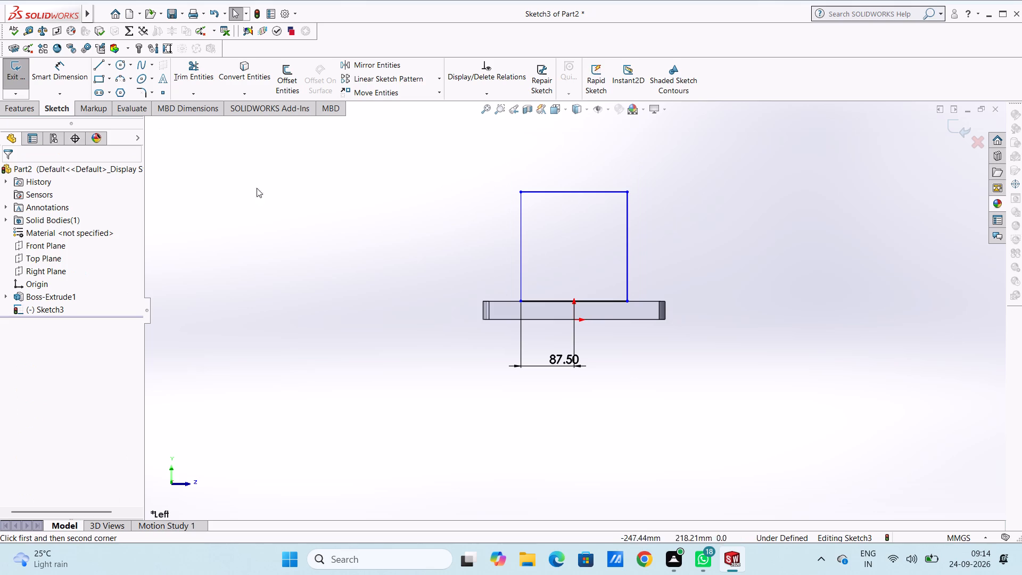
click(78, 71)
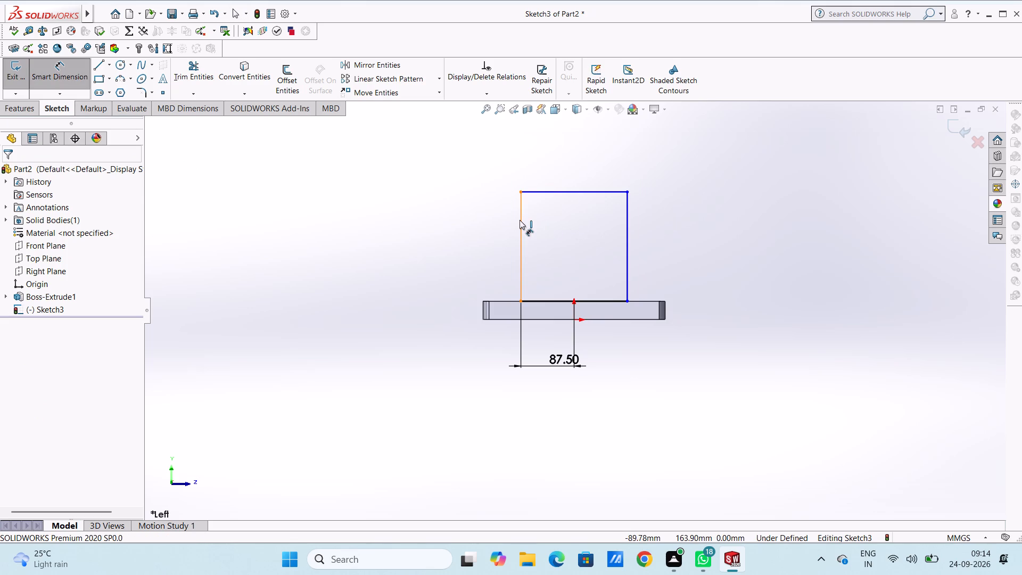
click(520, 220)
click(338, 214)
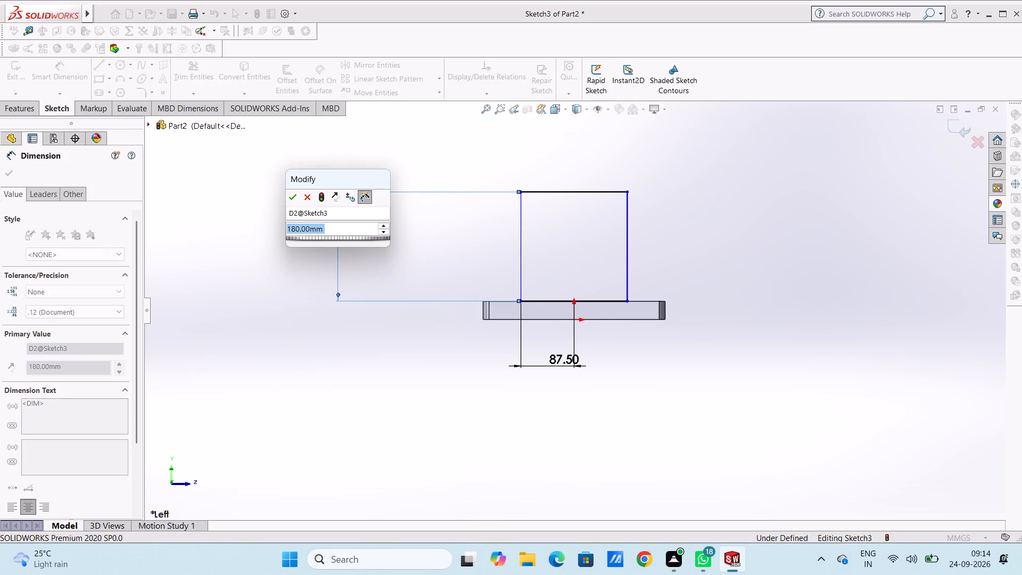
click(289, 199)
click(282, 186)
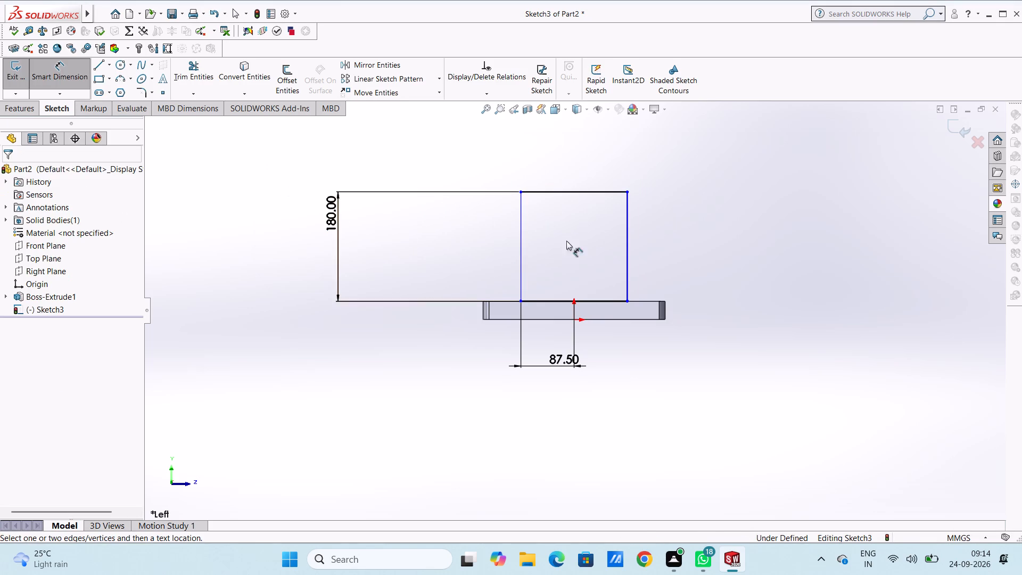
Dimension the rectangle's width on its top side.
scroll(594, 191, up, 2)
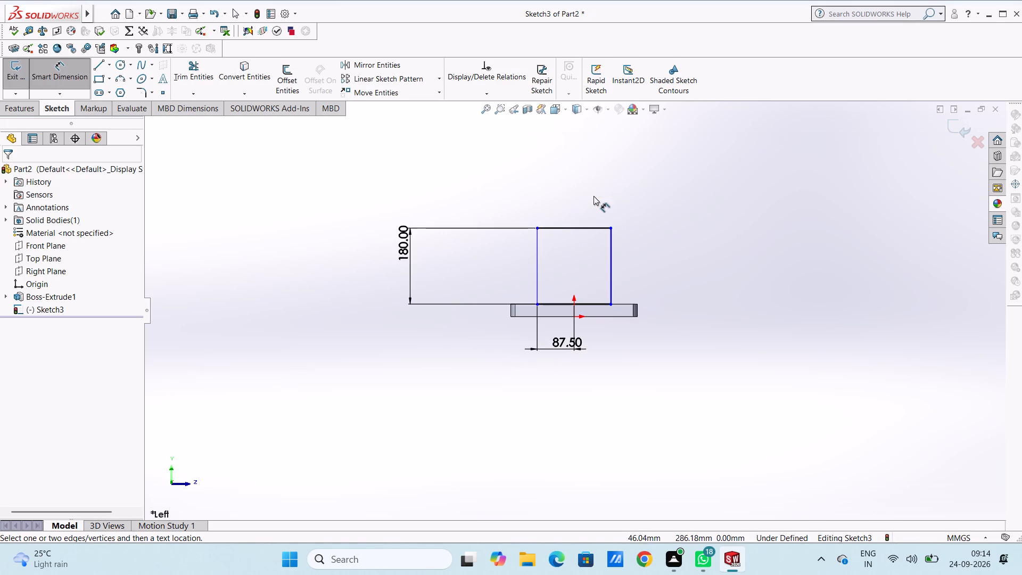
click(589, 229)
click(581, 152)
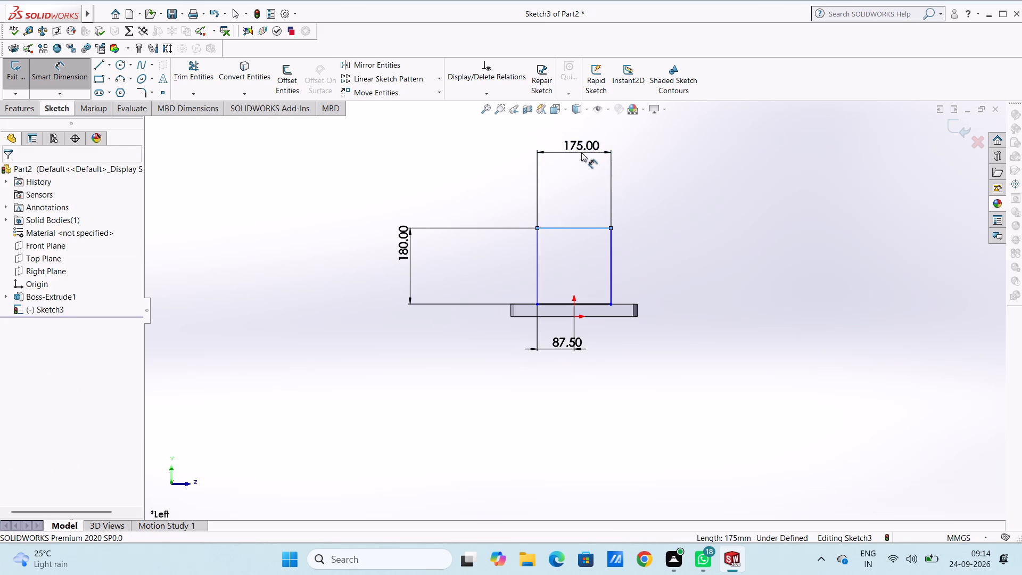
click(534, 137)
click(488, 141)
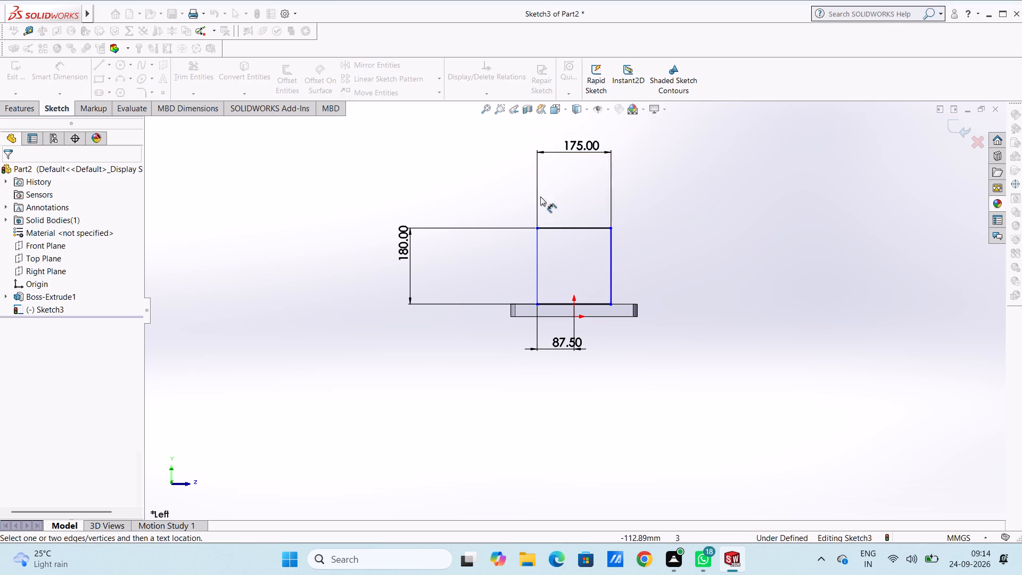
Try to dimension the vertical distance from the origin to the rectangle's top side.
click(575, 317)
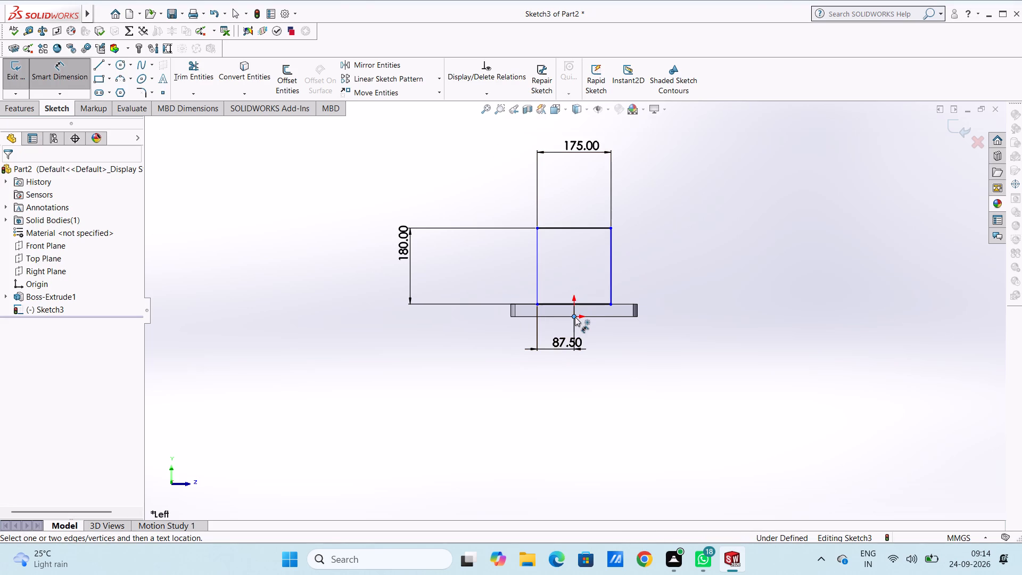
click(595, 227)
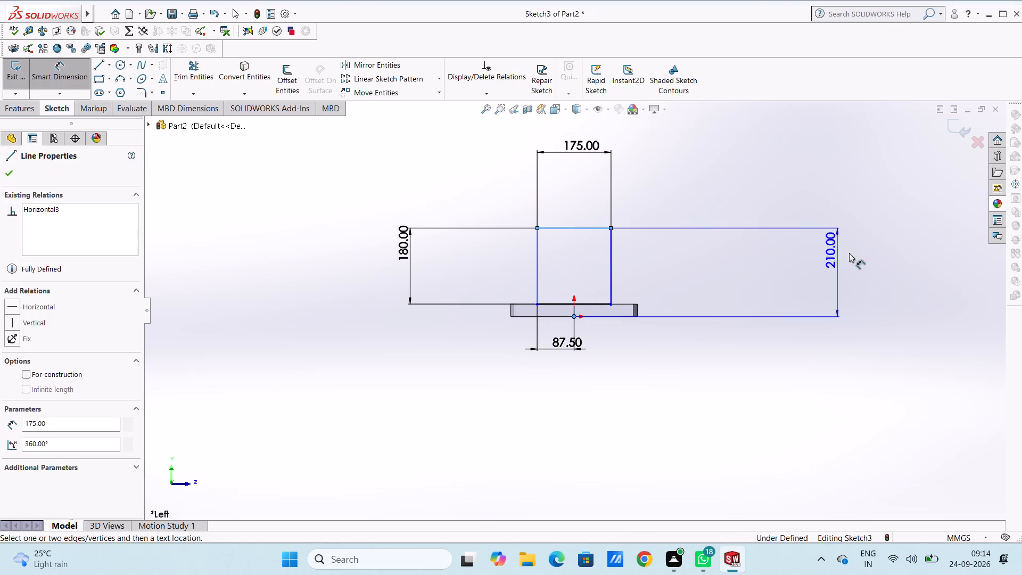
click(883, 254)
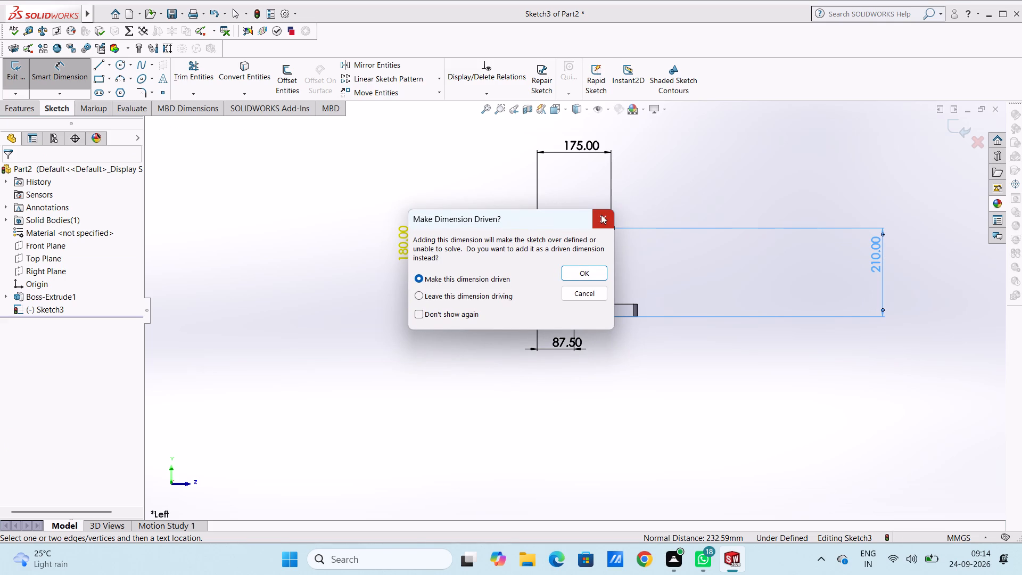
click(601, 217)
Dimension the horizontal distance from the origin to the rectangle's +Z vertical side.
click(574, 318)
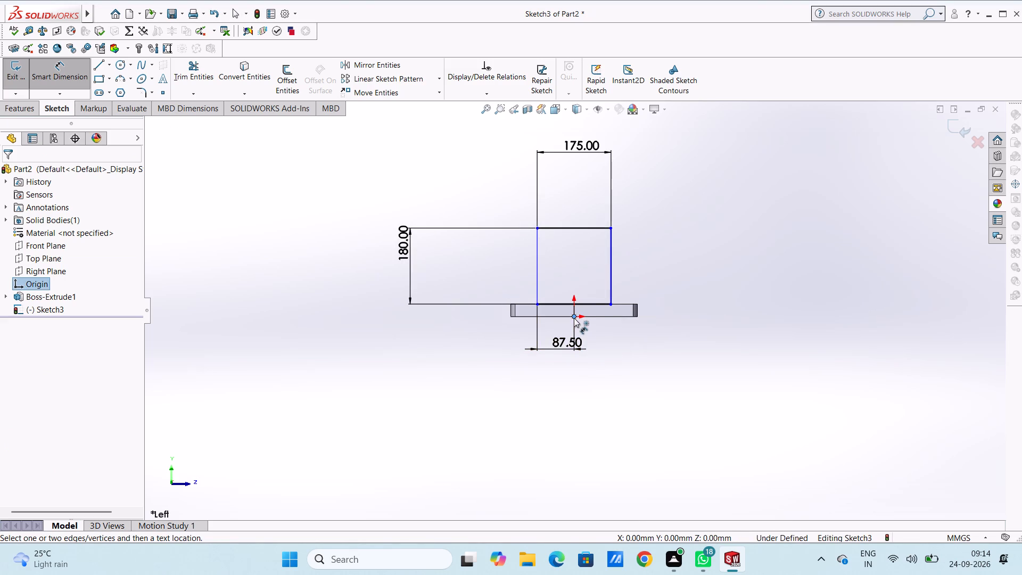
click(611, 264)
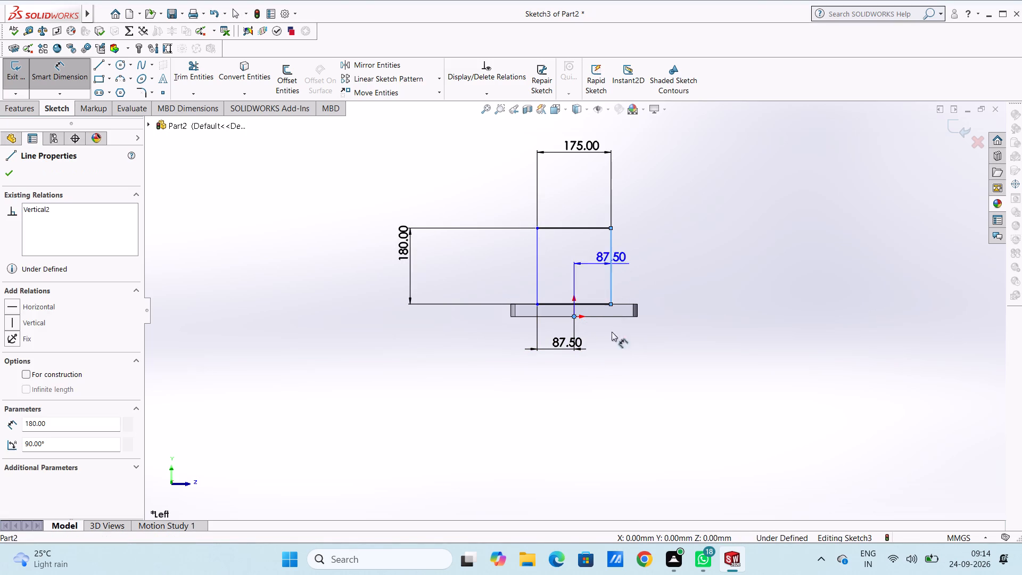
click(598, 391)
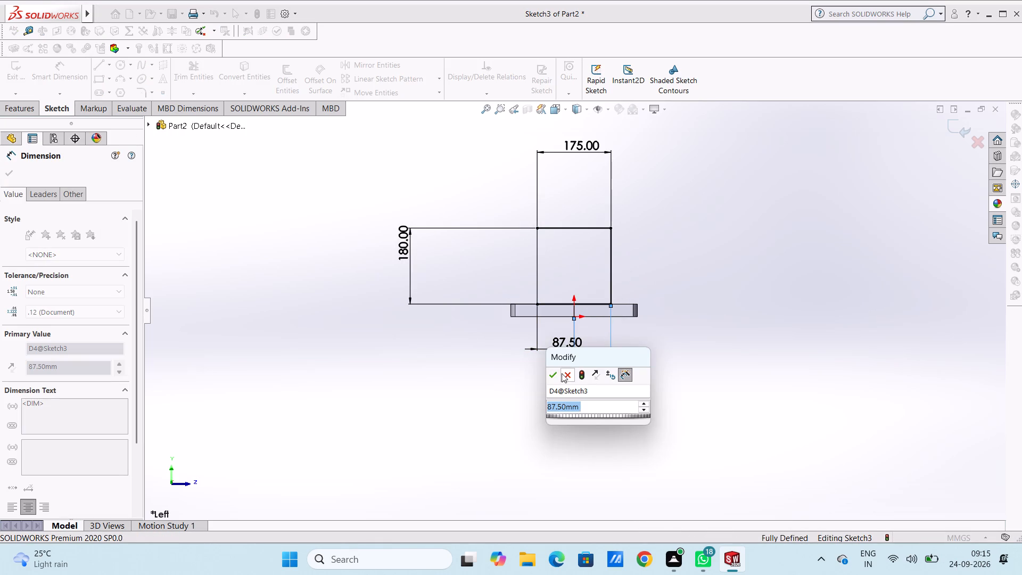
click(555, 374)
click(520, 373)
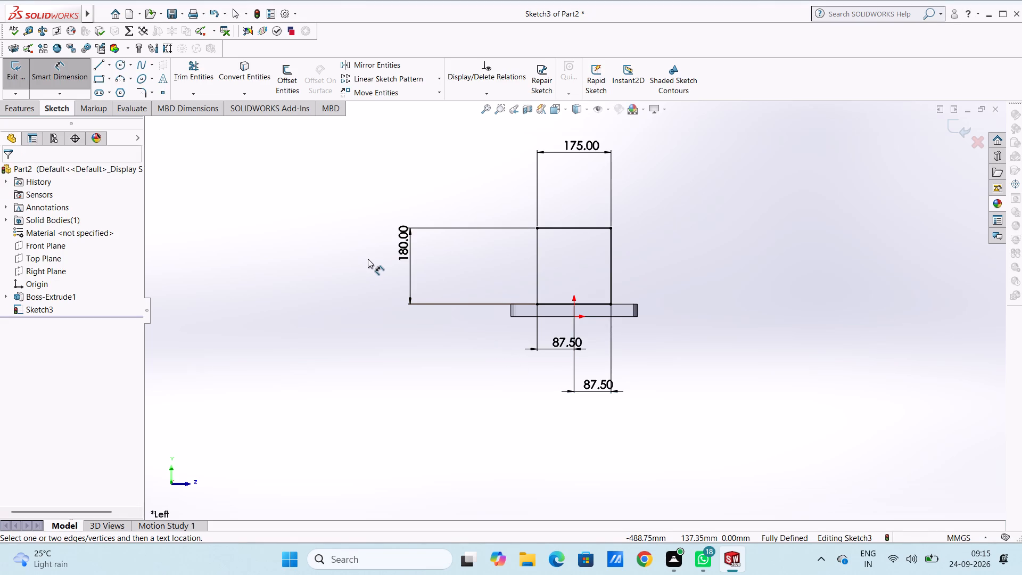
Extrude the rectangle's region as a blind boss 35 mm deep, with the direction reversed inward over the plate.
middle_drag(369, 259, 409, 316)
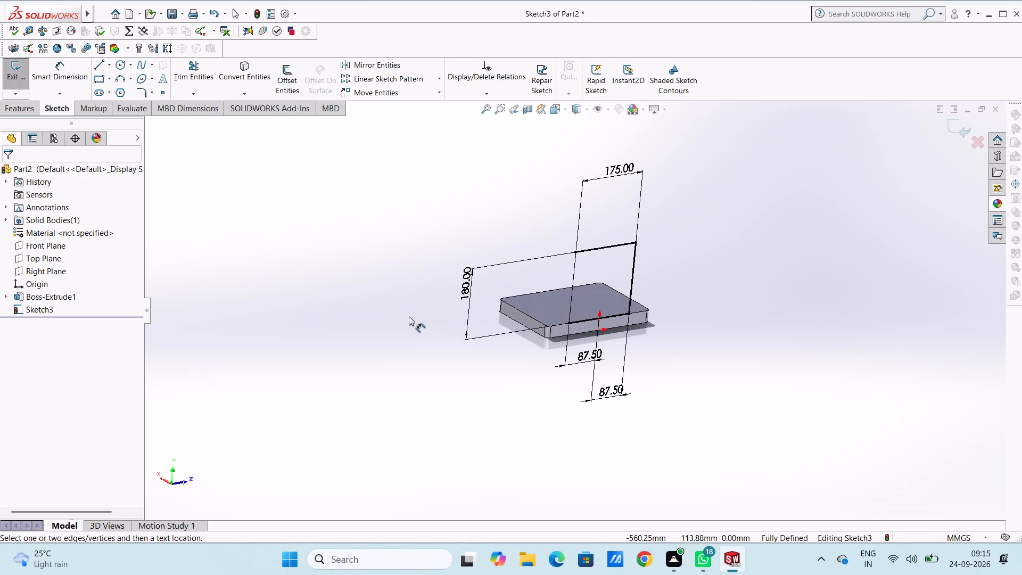
click(59, 76)
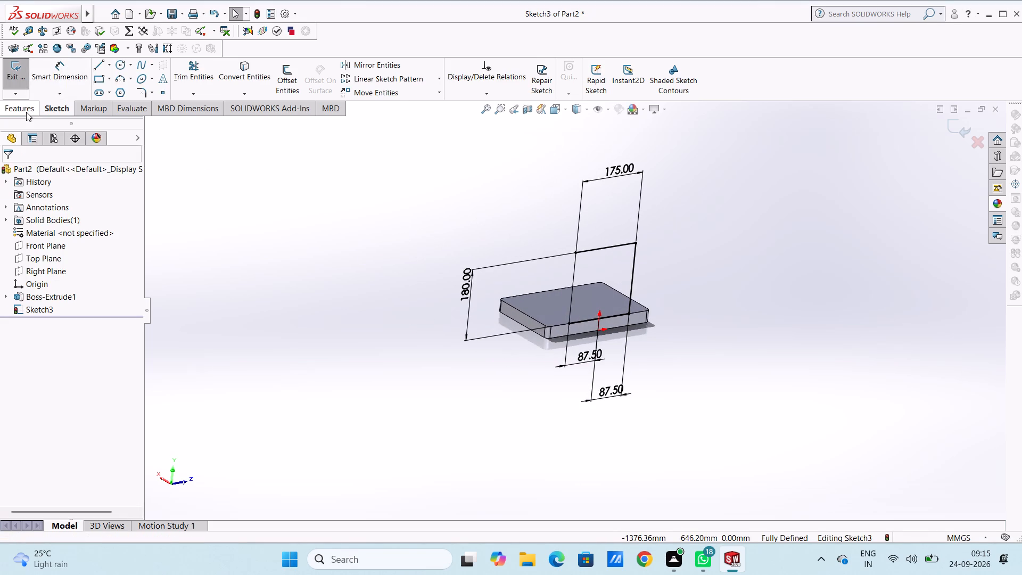
click(26, 112)
click(23, 85)
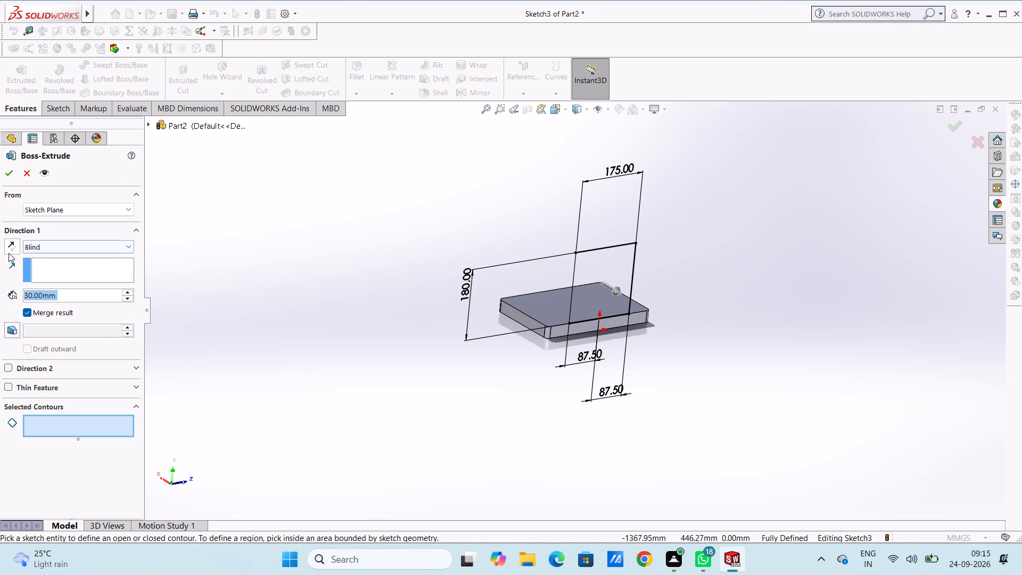
text(25)
key(Return)
scroll(96, 299, up, 1)
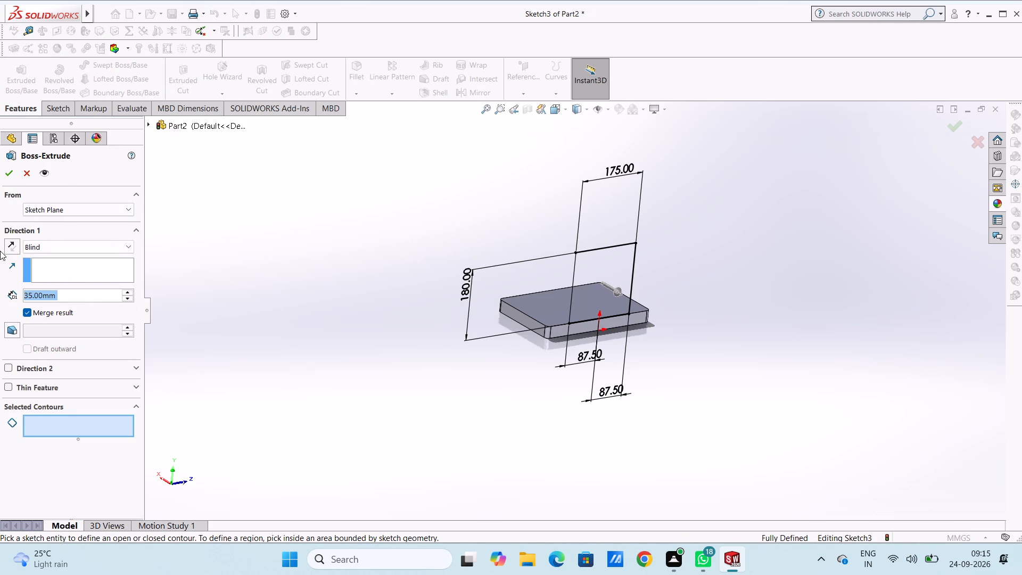
click(12, 246)
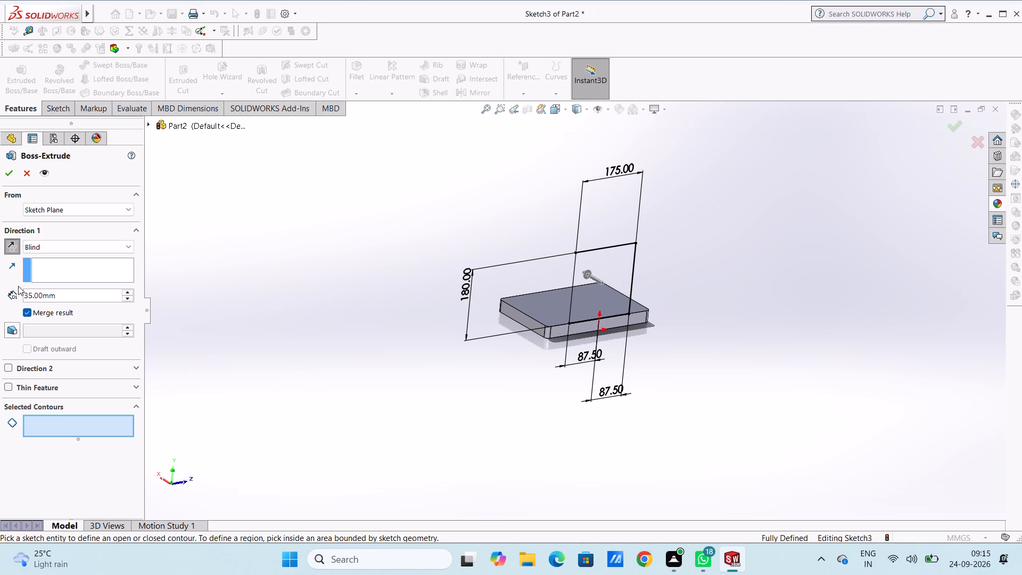
click(595, 300)
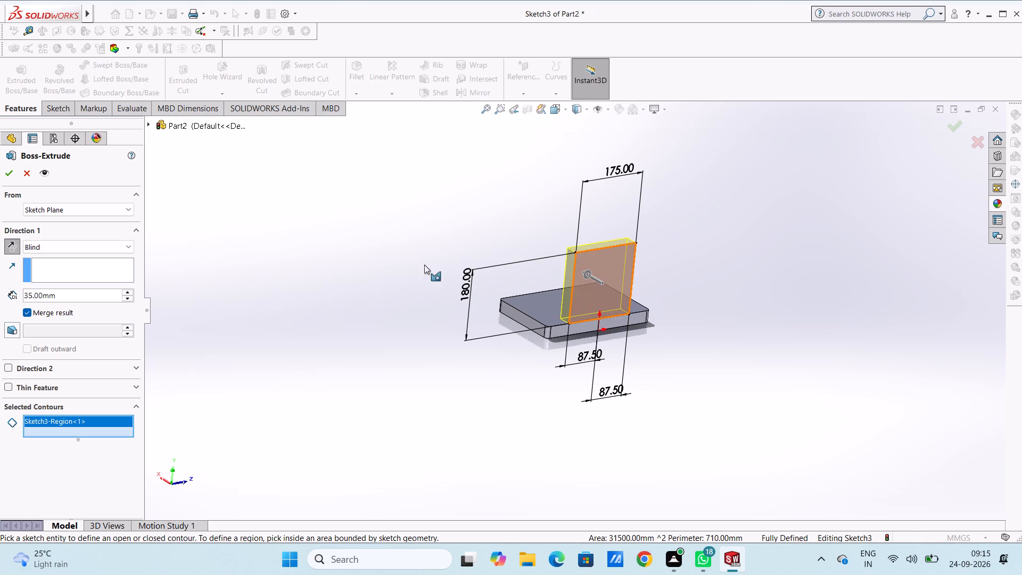
click(5, 177)
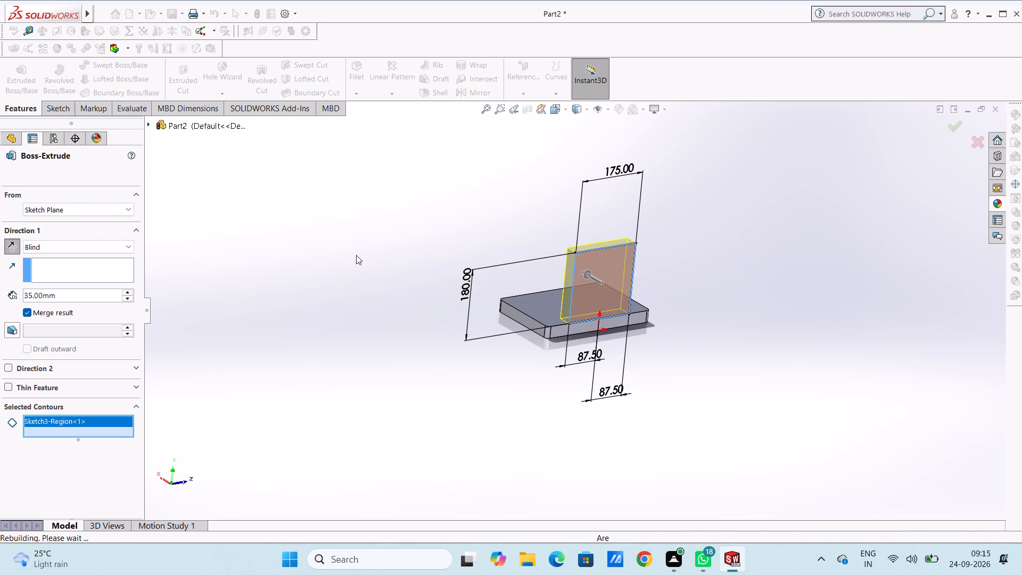
click(356, 255)
Examine the plate and its upright wall from several angles, including where the two meet.
middle_drag(367, 241, 393, 294)
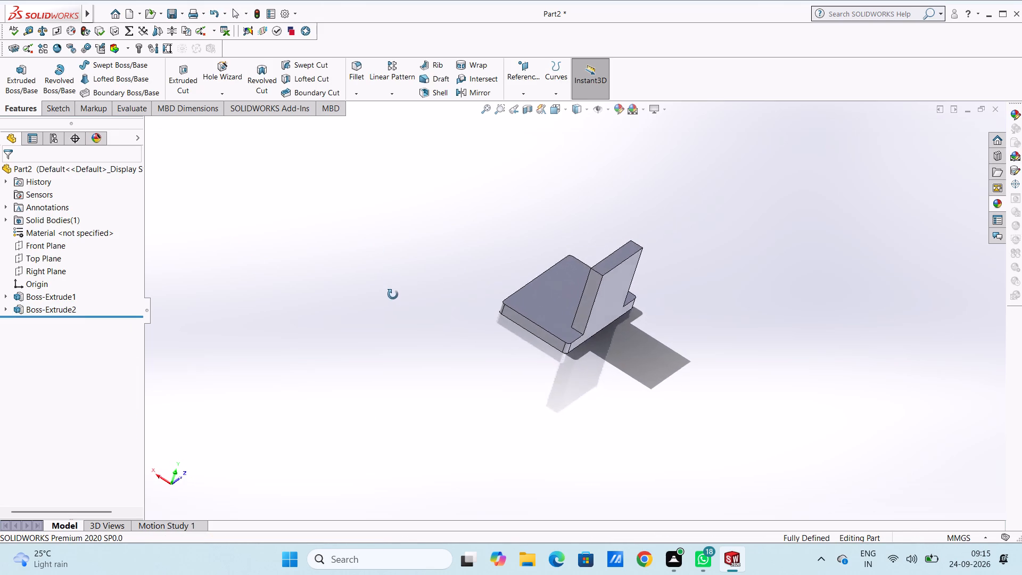
middle_drag(393, 294, 401, 341)
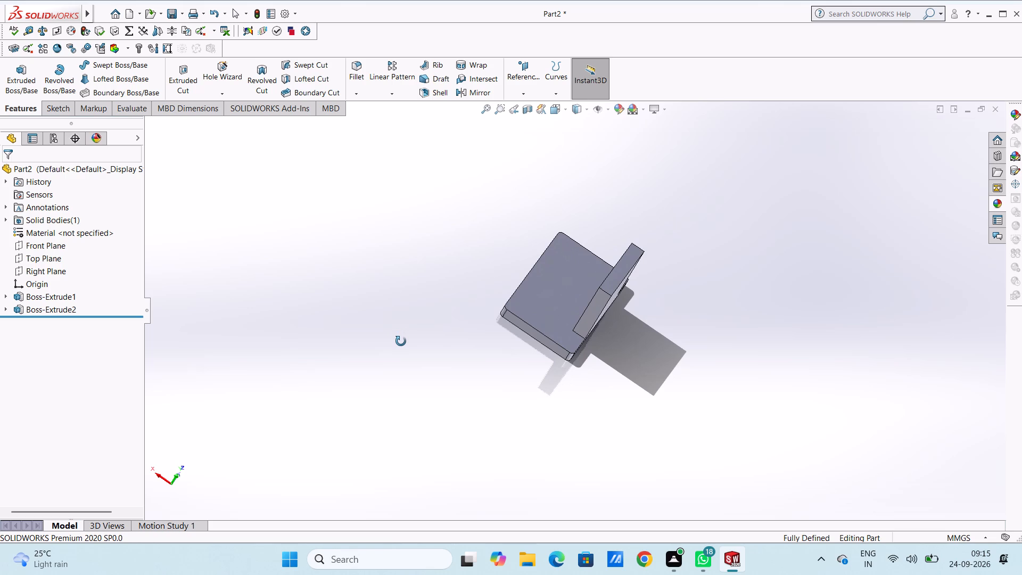
middle_drag(401, 341, 402, 342)
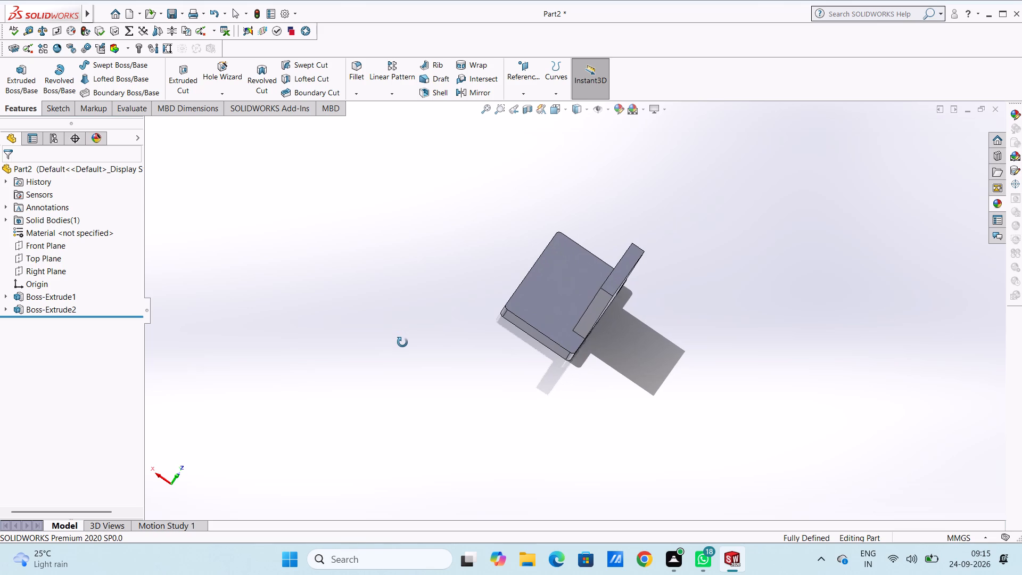
middle_drag(402, 342, 399, 338)
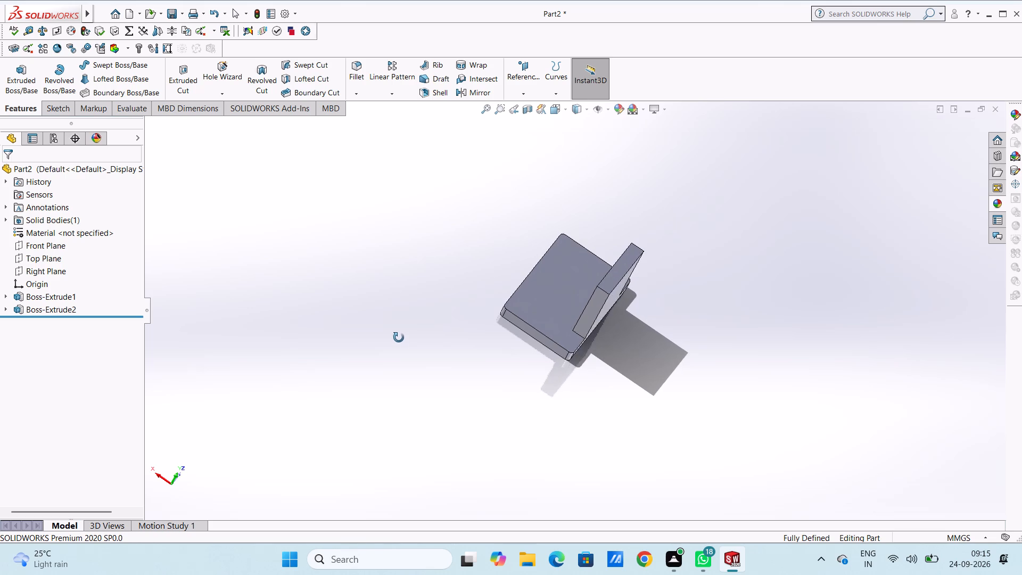
middle_drag(399, 338, 395, 335)
middle_click(395, 335)
middle_click(394, 335)
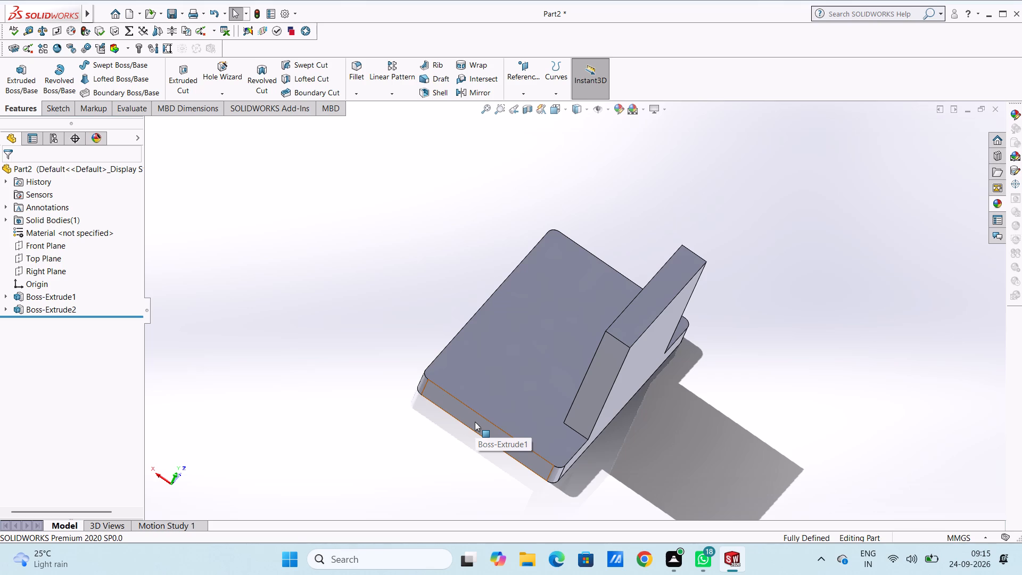
middle_drag(497, 395, 514, 336)
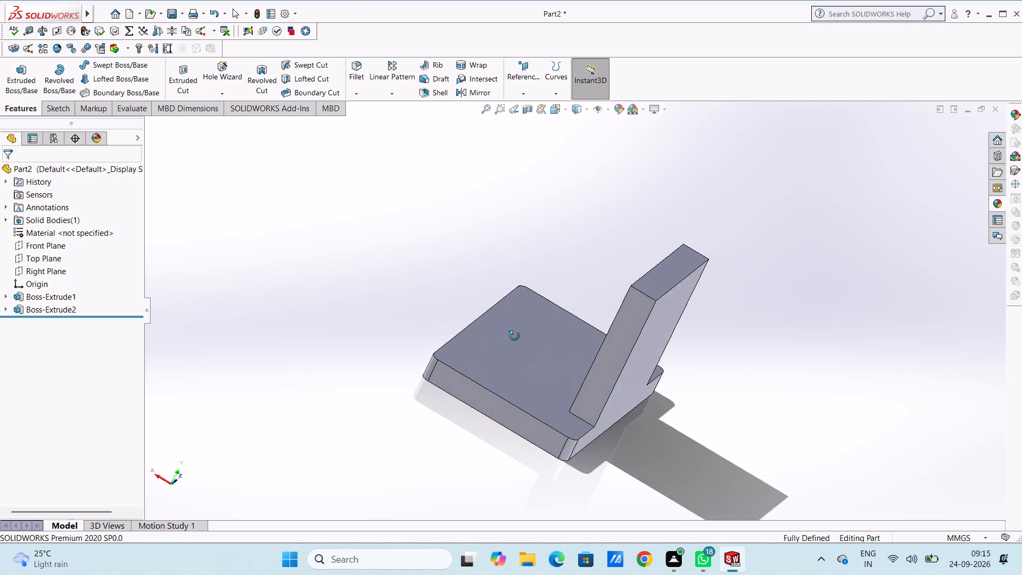
middle_drag(514, 336, 533, 292)
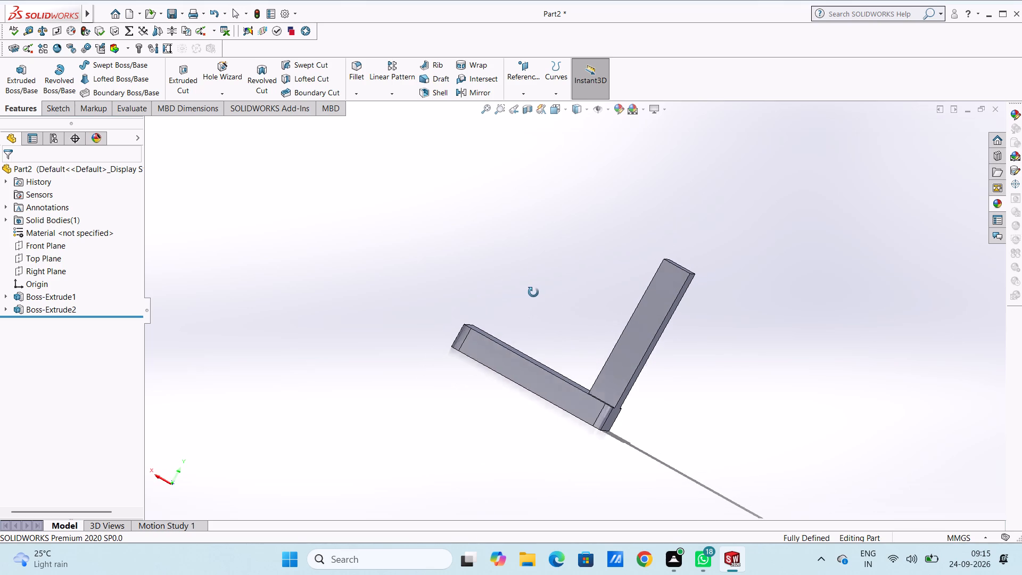
middle_drag(533, 292, 531, 297)
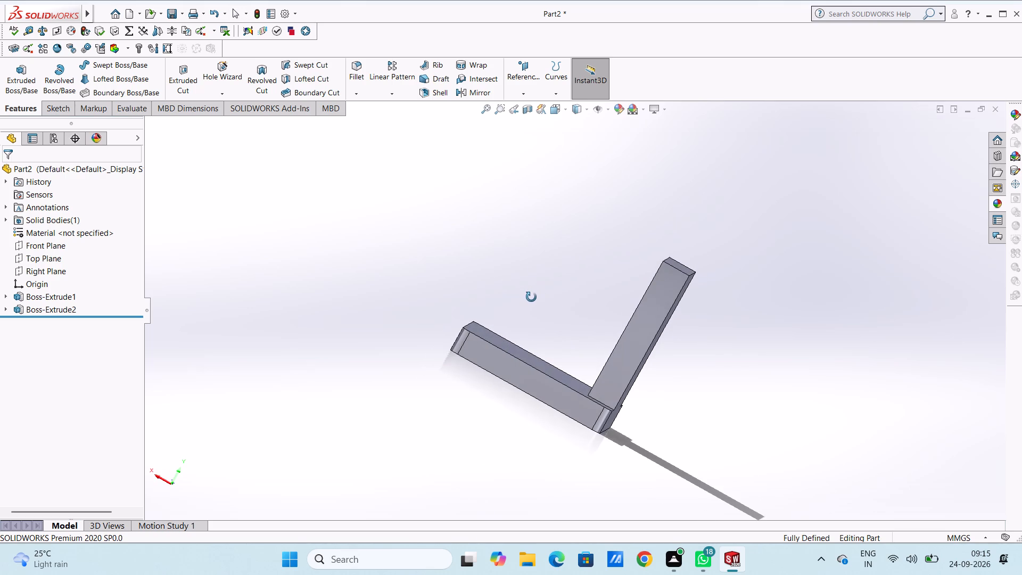
middle_drag(531, 297, 527, 297)
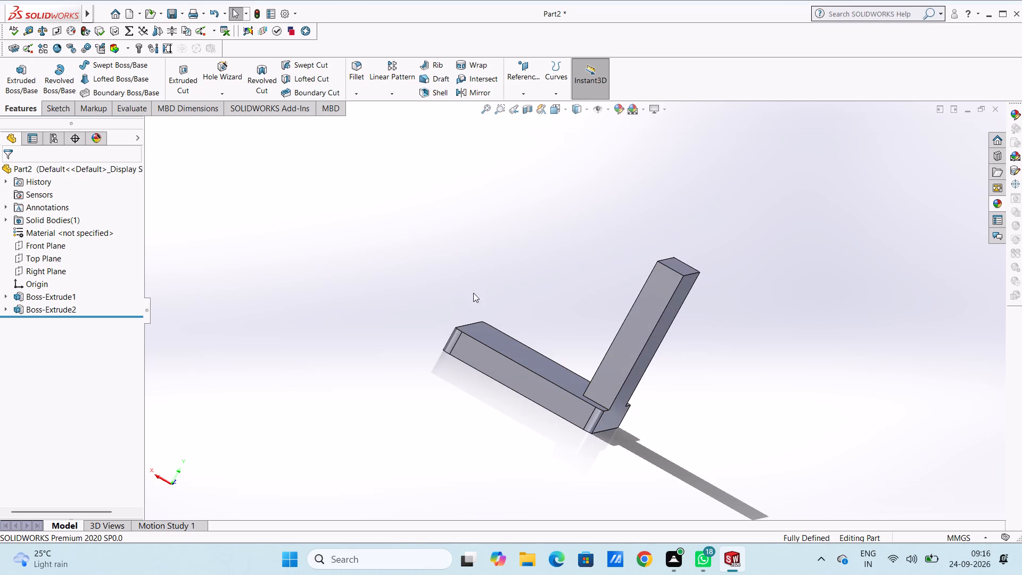
Fillet the edge where the upright wall's -Z side meets the plate's top face with a 20 mm radius.
middle_drag(456, 293, 380, 292)
scroll(441, 294, down, 1)
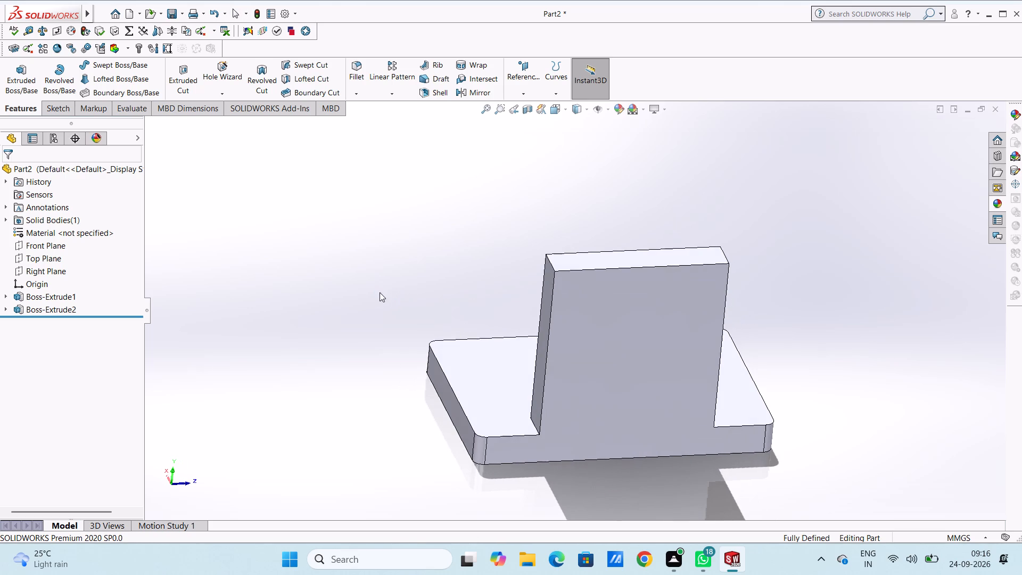
scroll(597, 447, down, 4)
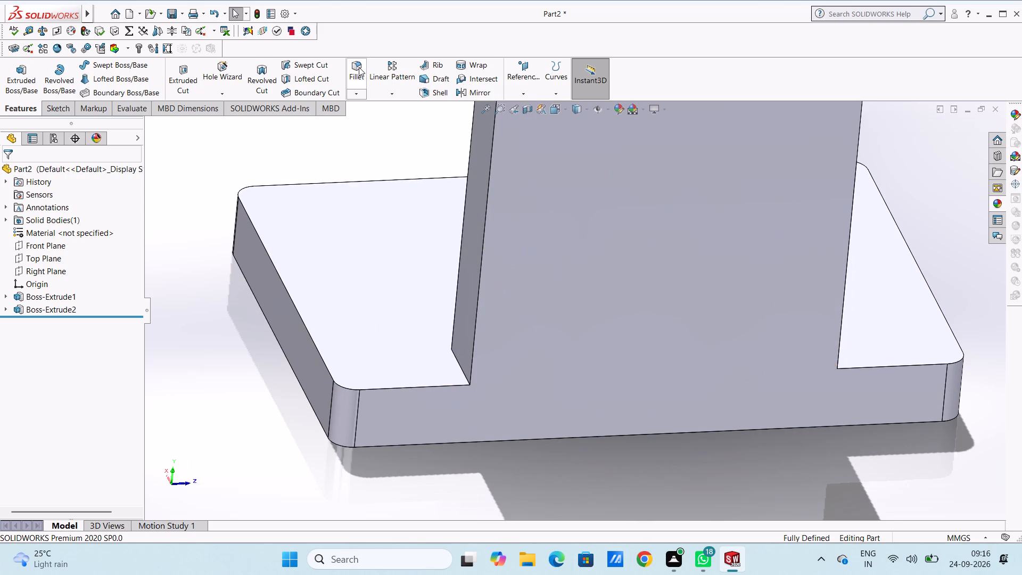
click(358, 67)
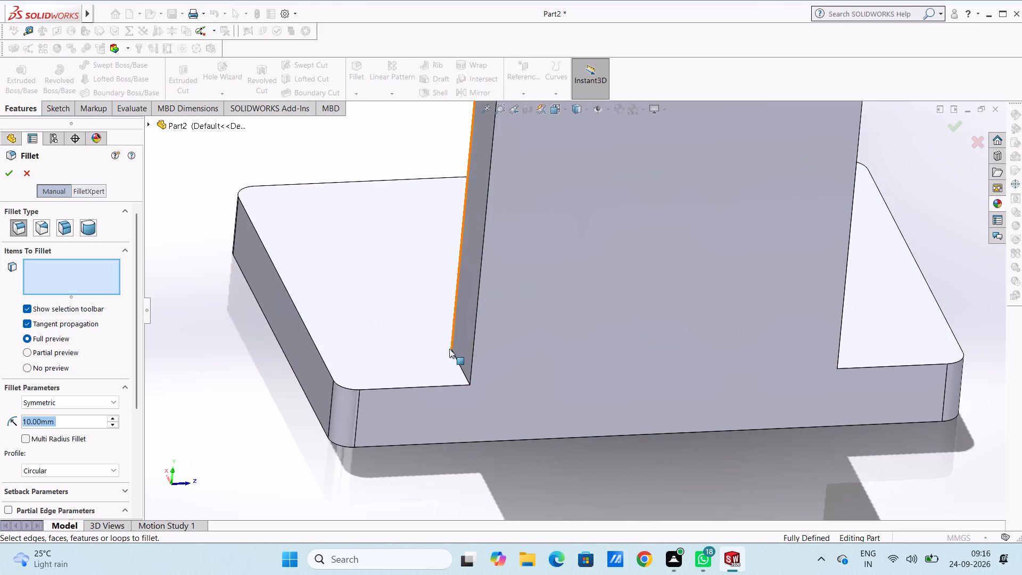
click(464, 373)
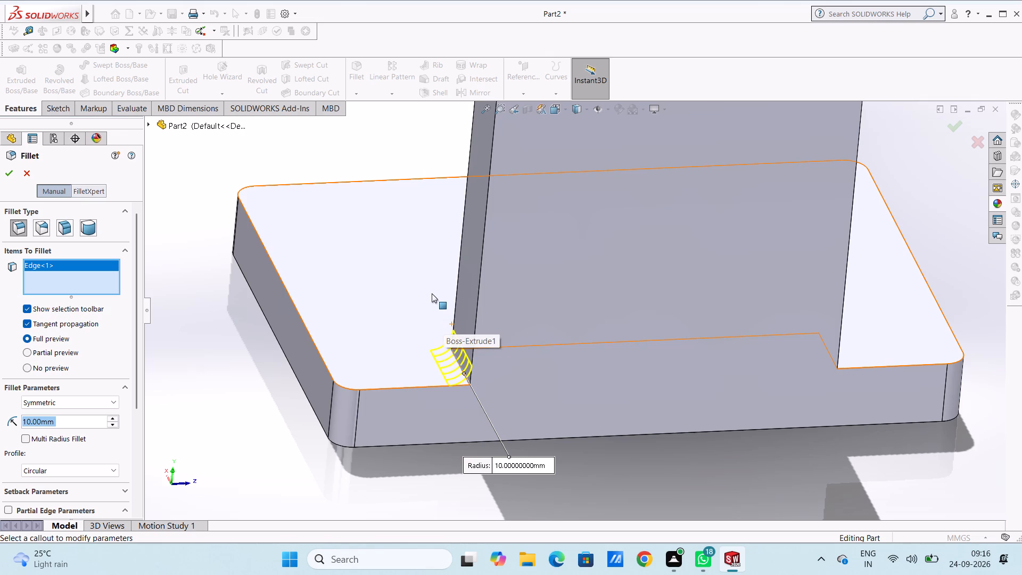
text(20)
key(Return)
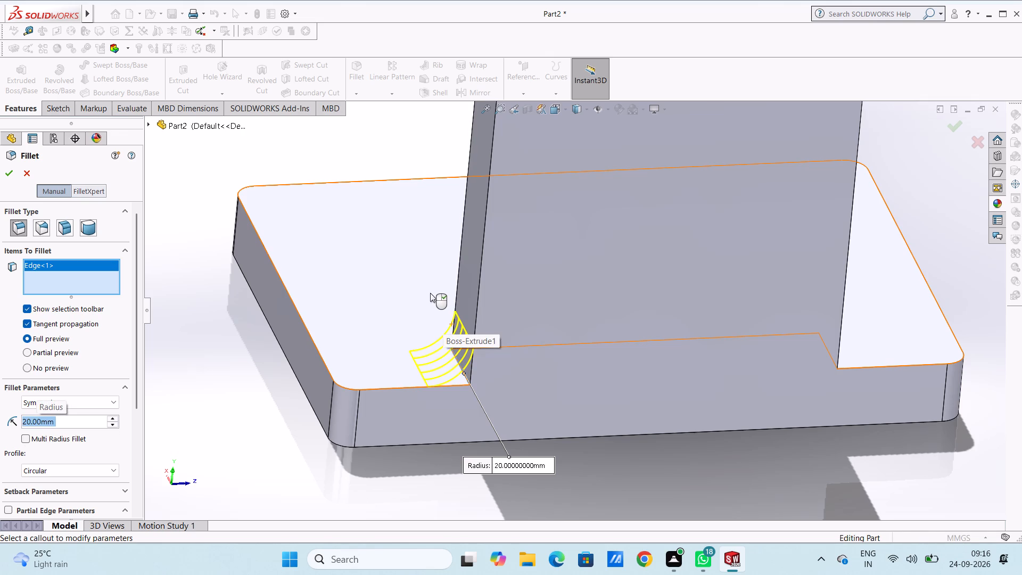
click(5, 175)
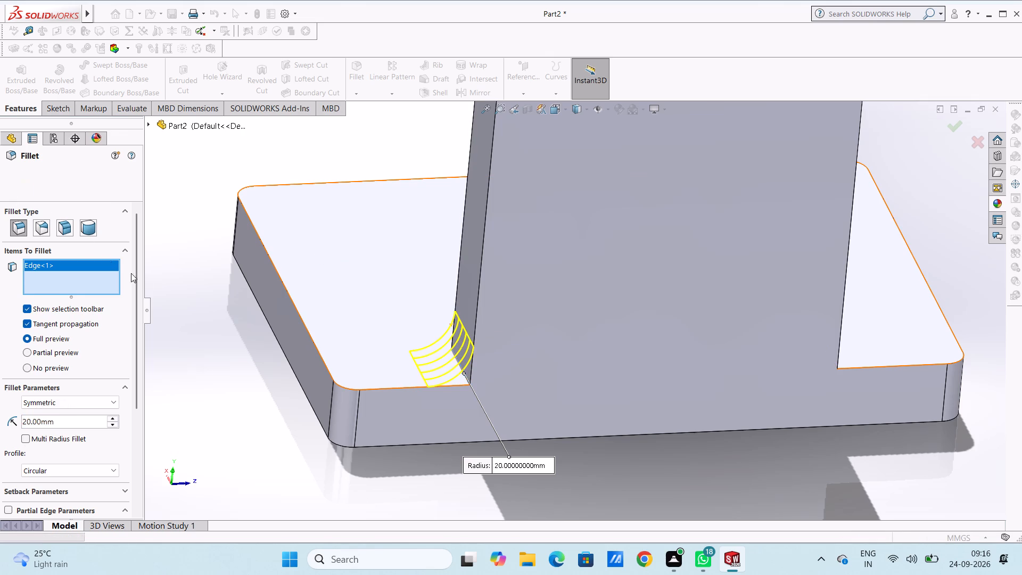
Fillet the edge where the upright wall's +Z side meets the plate's top face with a 20 mm radius.
scroll(214, 333, up, 2)
middle_drag(462, 391, 439, 393)
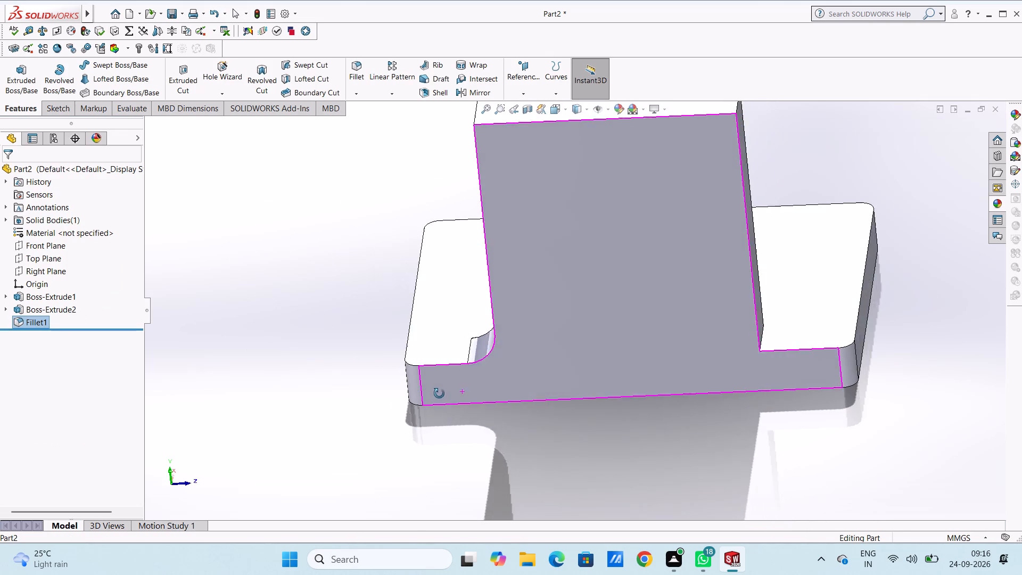
middle_drag(439, 393, 404, 409)
scroll(403, 409, up, 1)
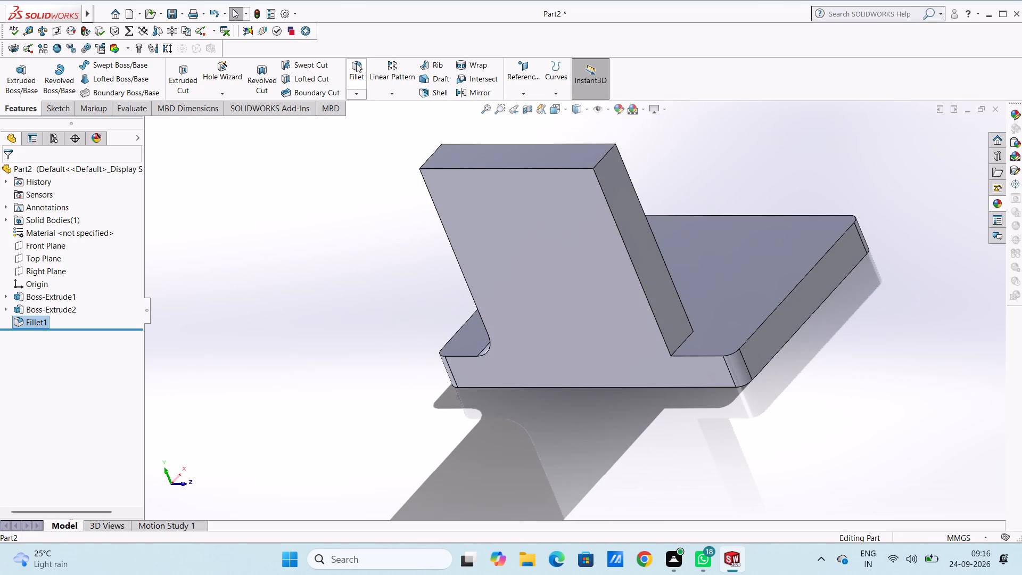
click(356, 63)
scroll(699, 314, down, 5)
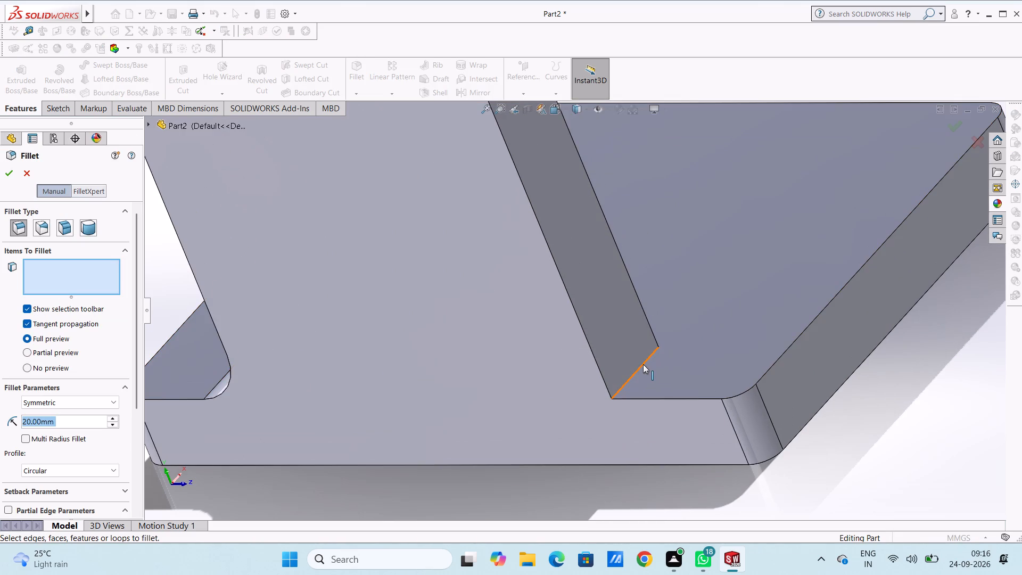
click(643, 364)
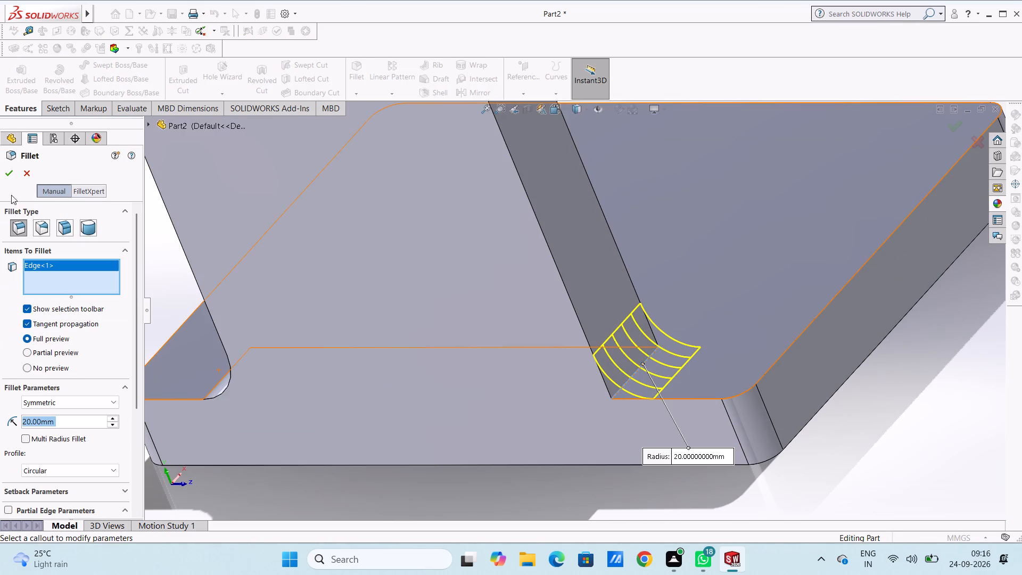
click(9, 174)
scroll(189, 318, up, 5)
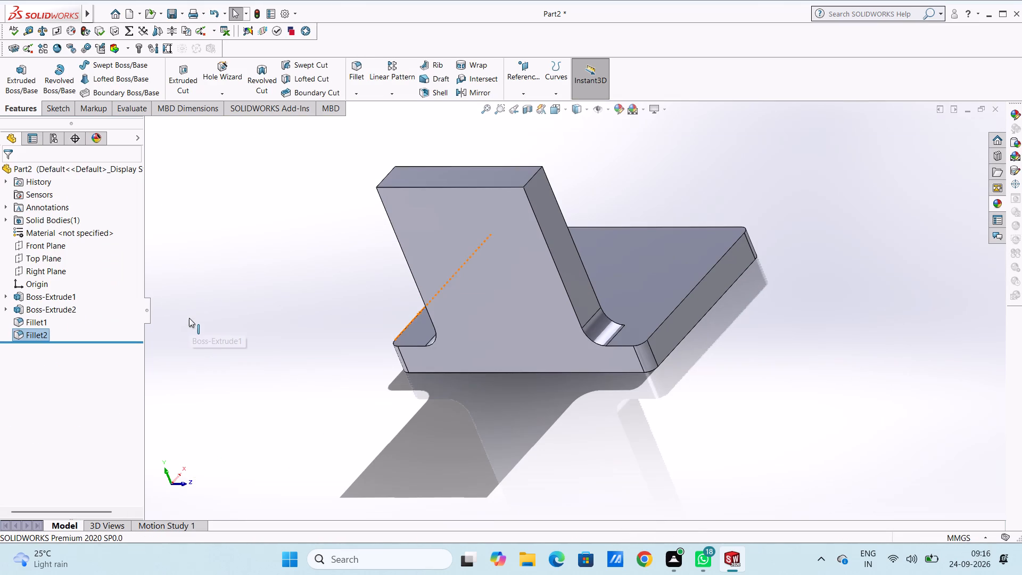
click(268, 314)
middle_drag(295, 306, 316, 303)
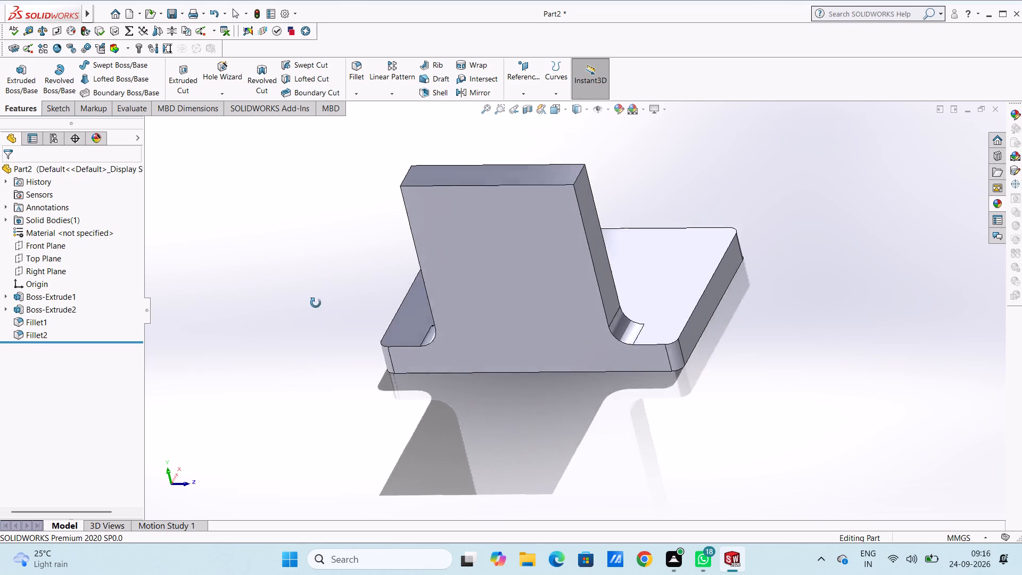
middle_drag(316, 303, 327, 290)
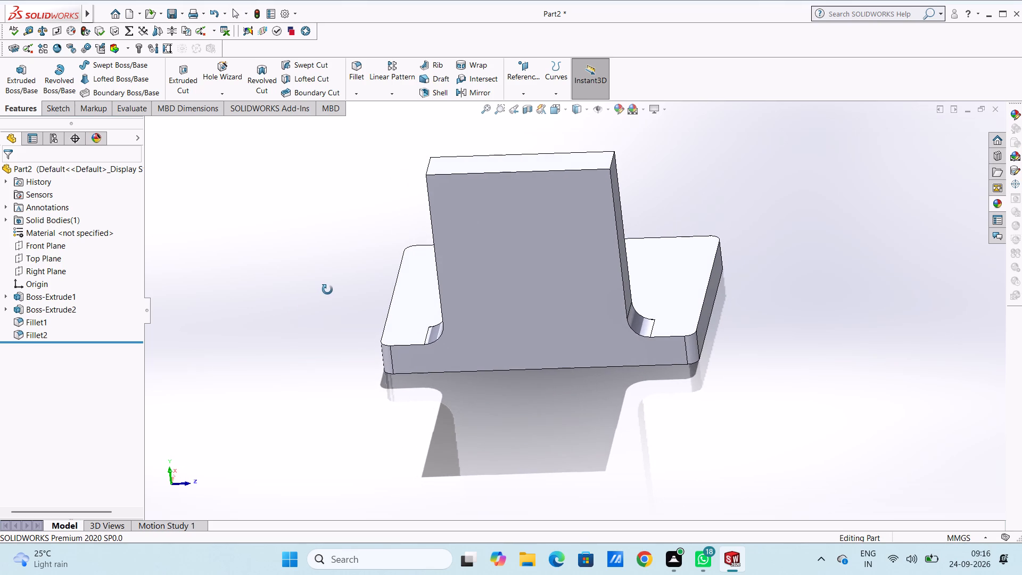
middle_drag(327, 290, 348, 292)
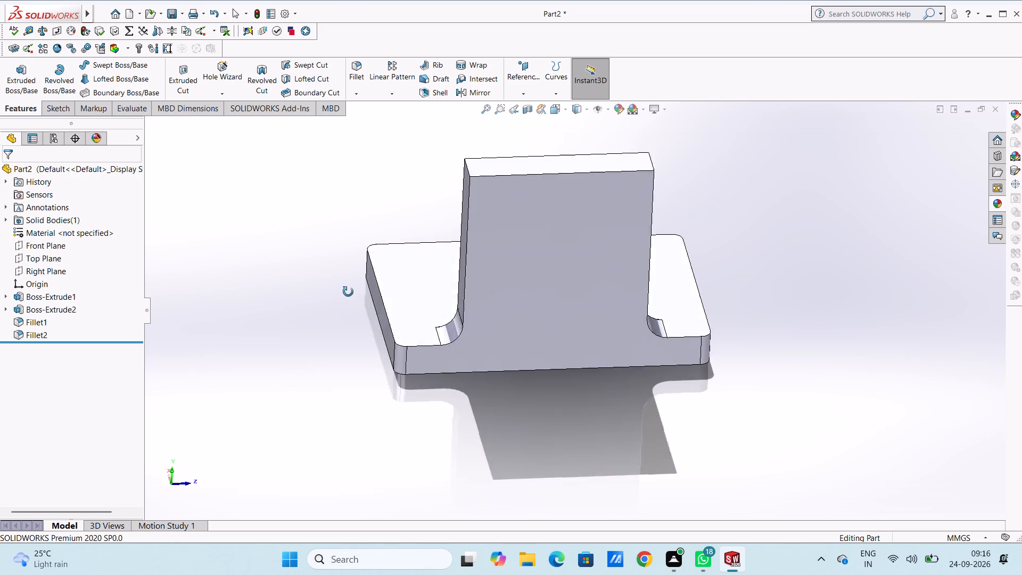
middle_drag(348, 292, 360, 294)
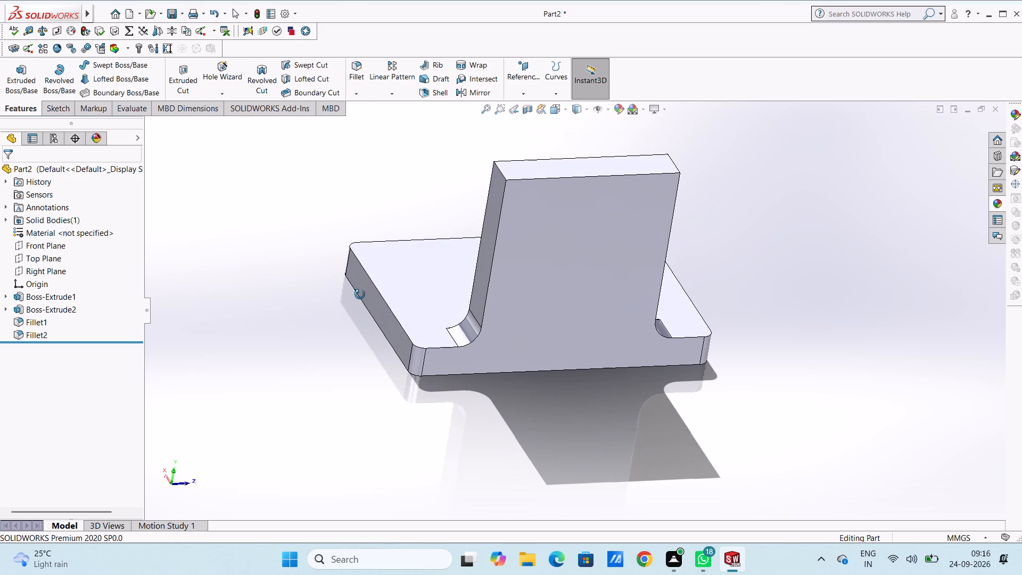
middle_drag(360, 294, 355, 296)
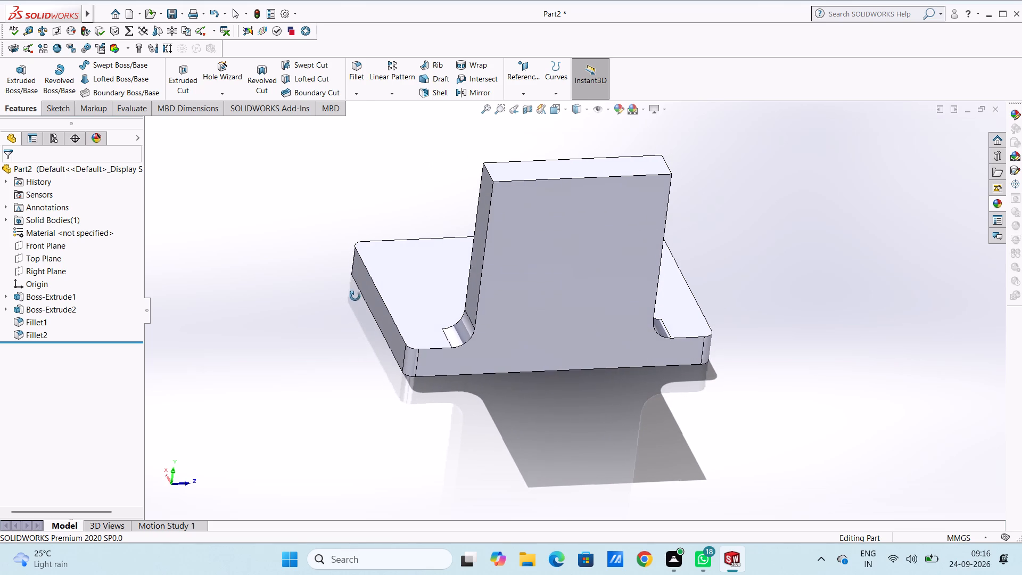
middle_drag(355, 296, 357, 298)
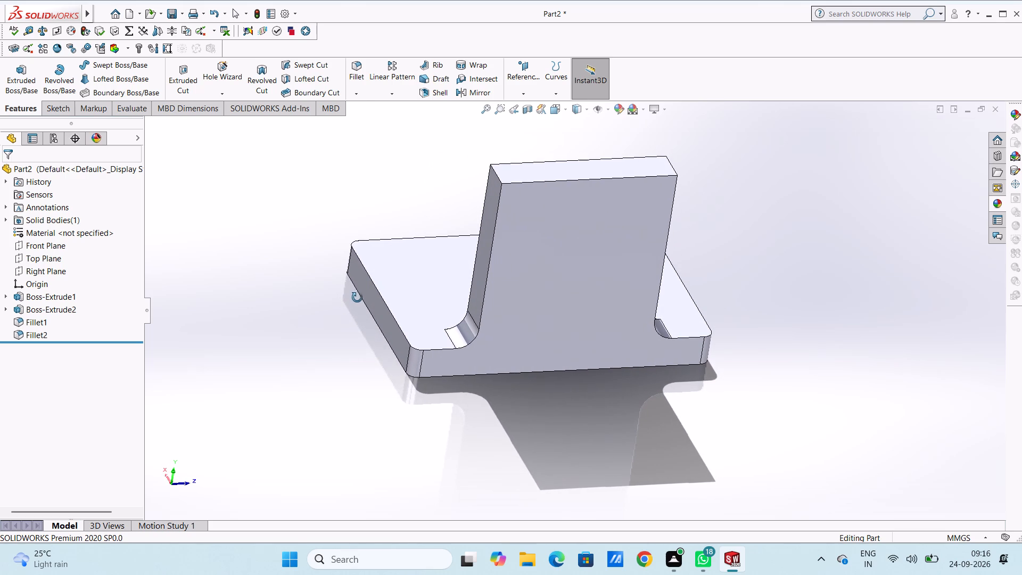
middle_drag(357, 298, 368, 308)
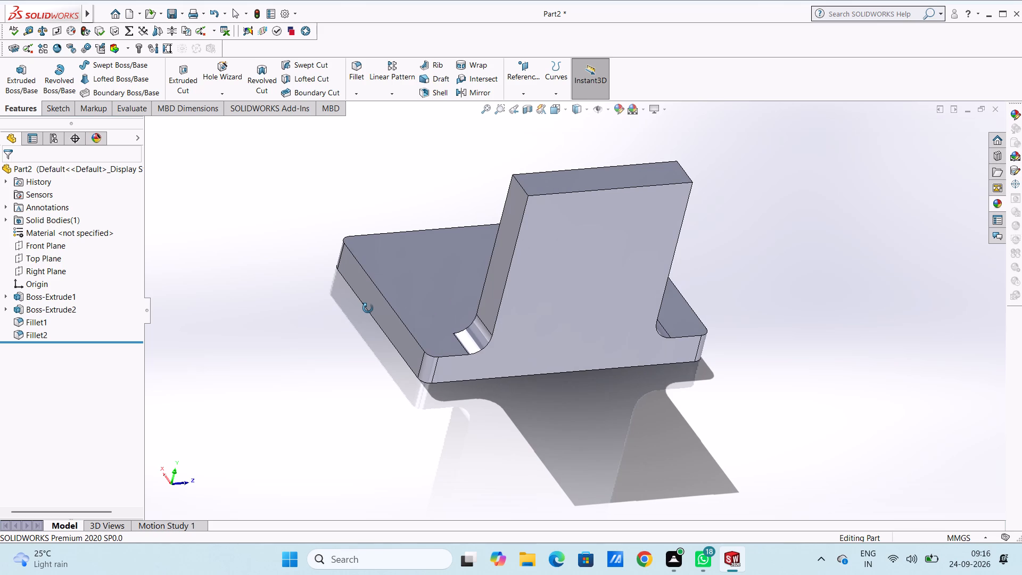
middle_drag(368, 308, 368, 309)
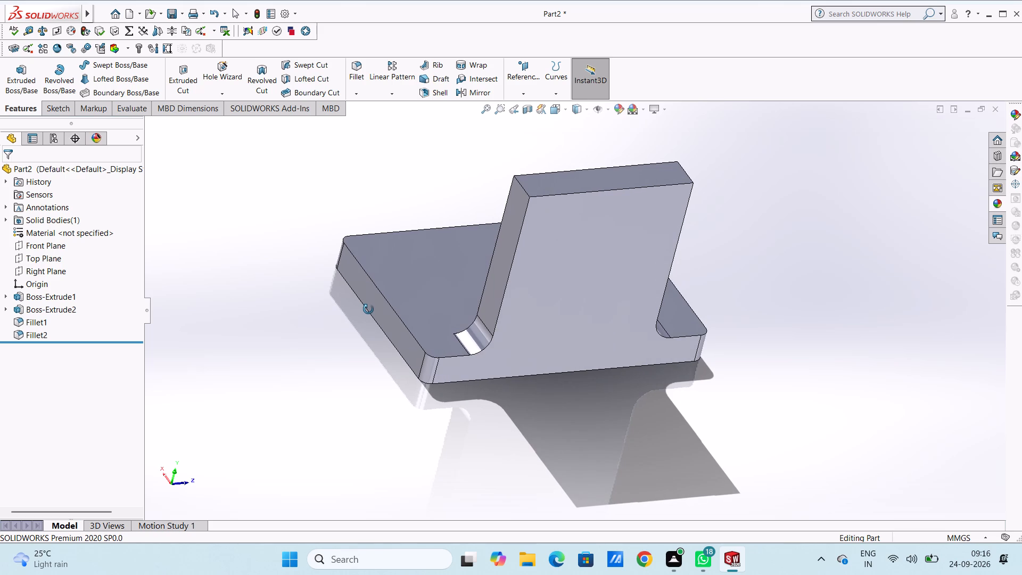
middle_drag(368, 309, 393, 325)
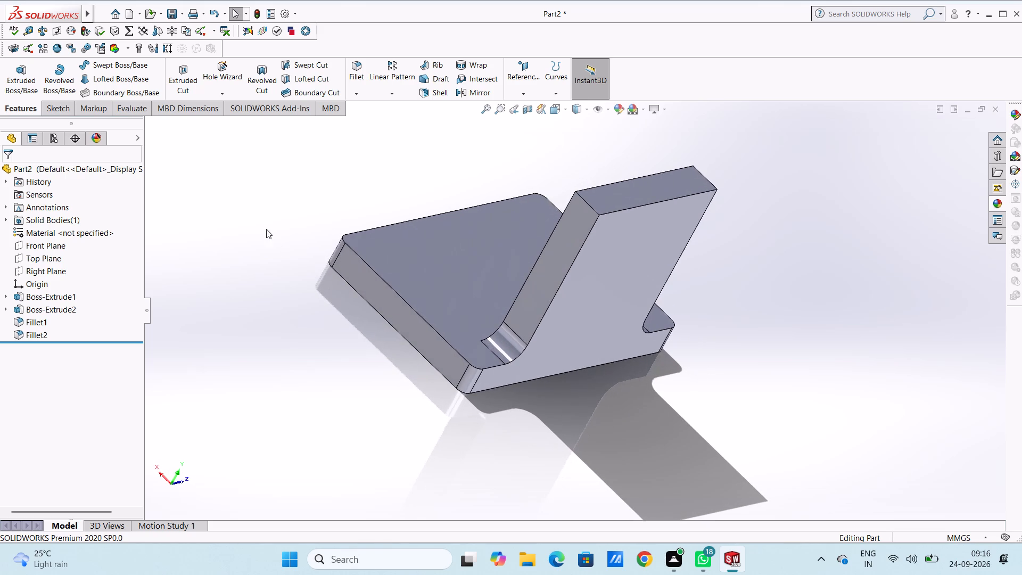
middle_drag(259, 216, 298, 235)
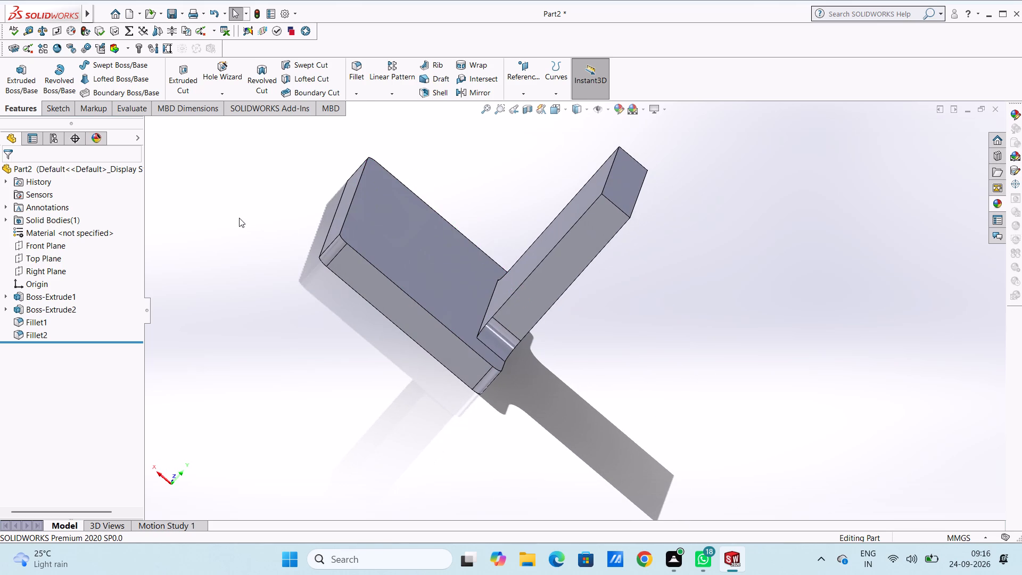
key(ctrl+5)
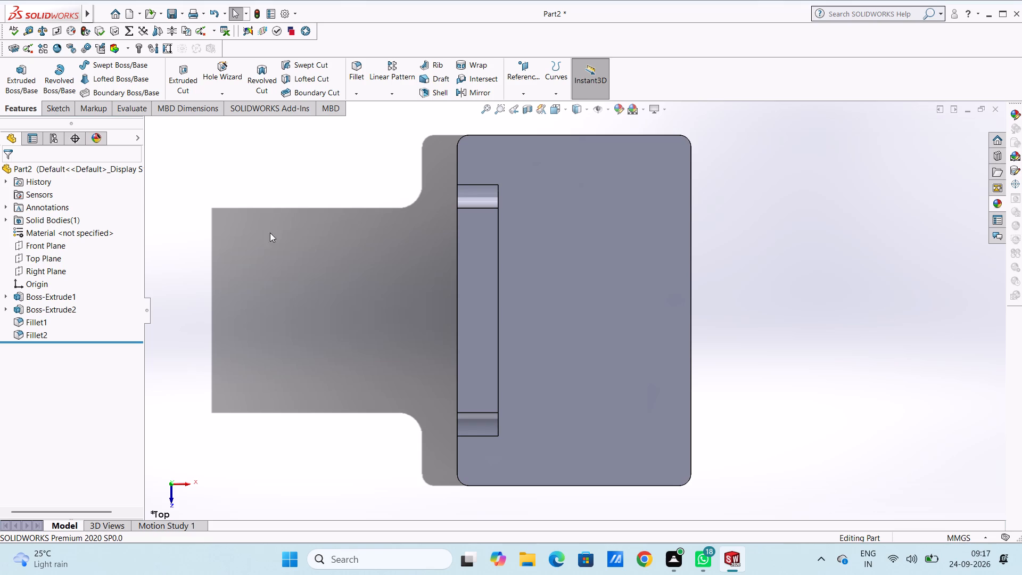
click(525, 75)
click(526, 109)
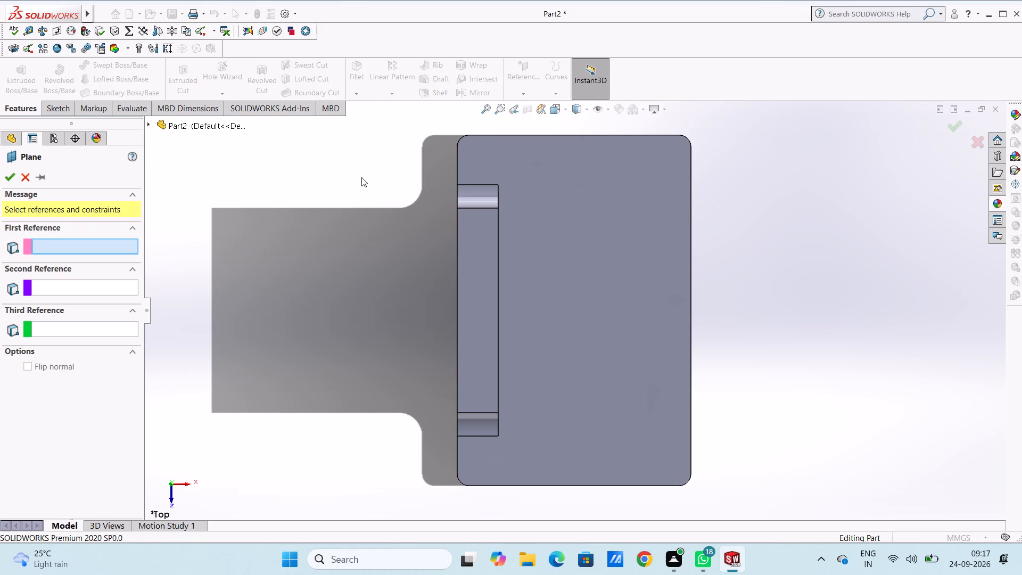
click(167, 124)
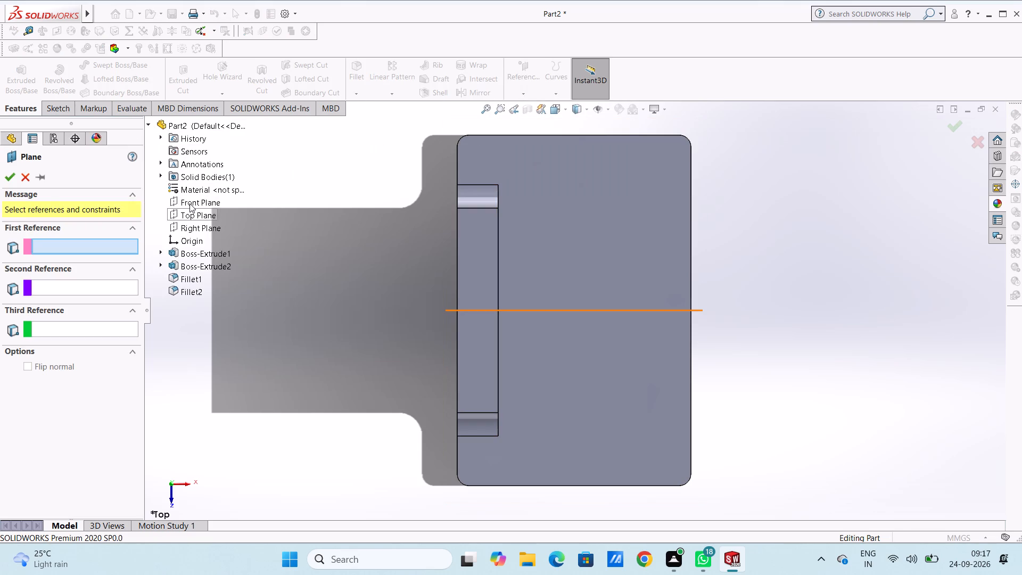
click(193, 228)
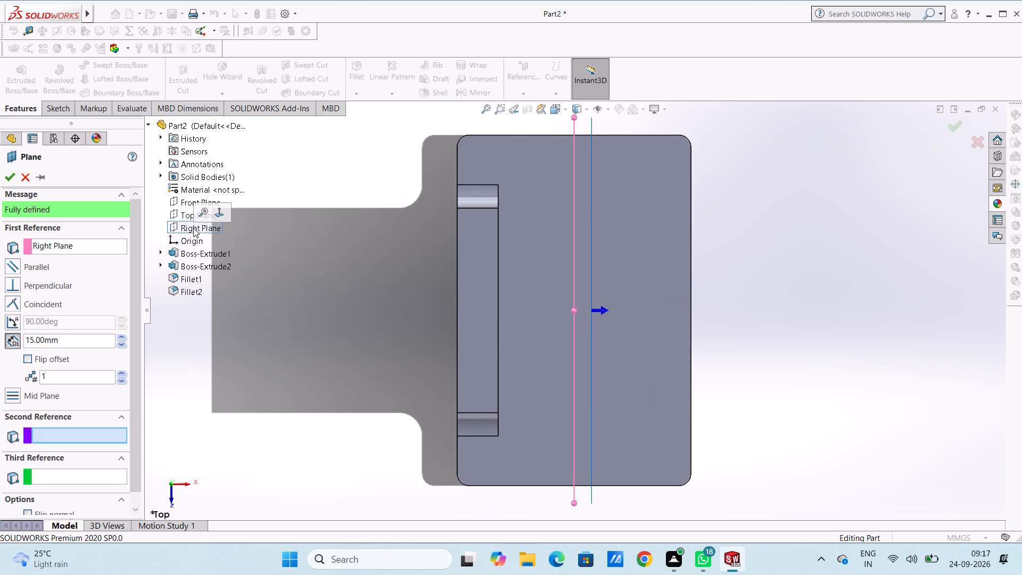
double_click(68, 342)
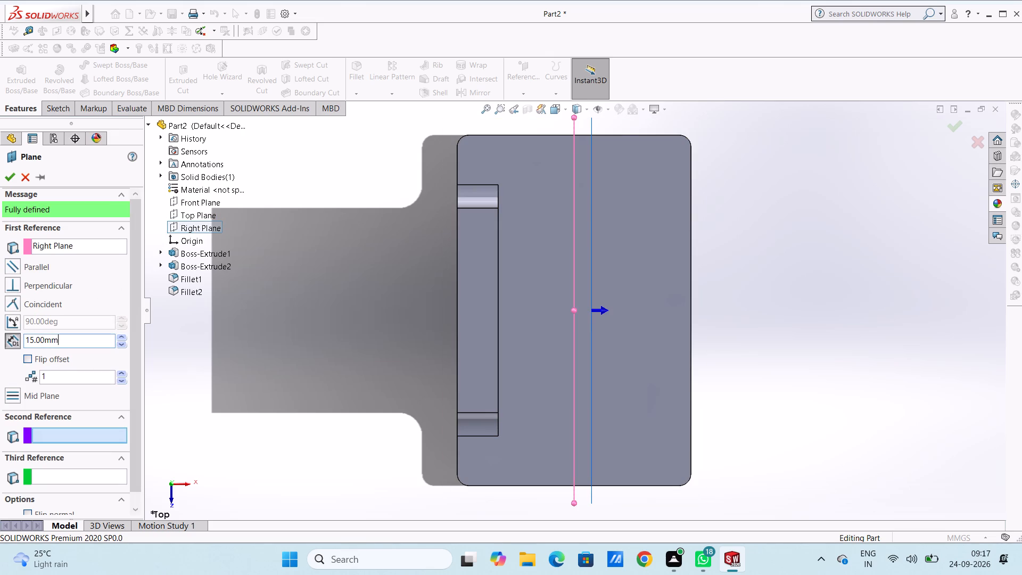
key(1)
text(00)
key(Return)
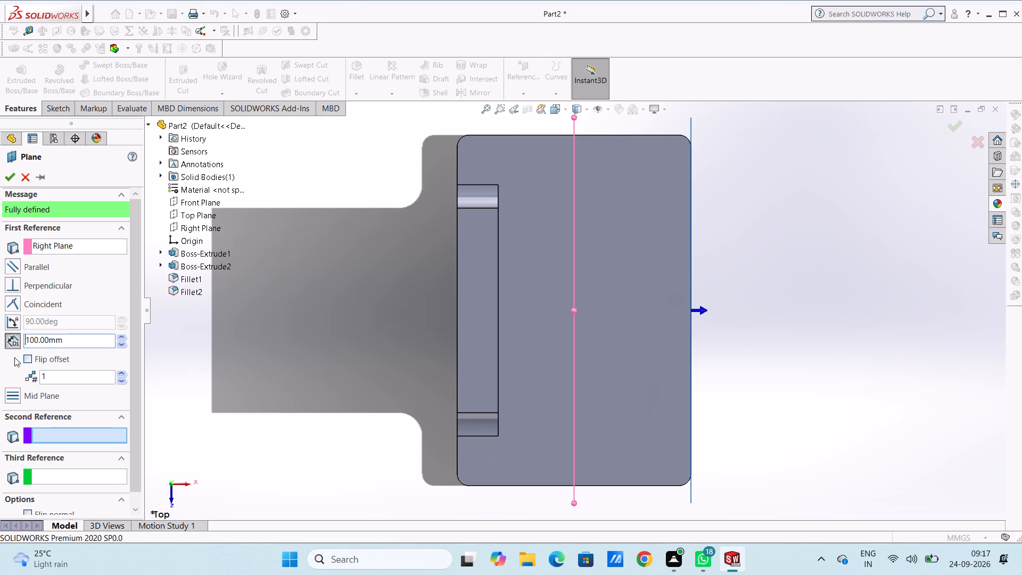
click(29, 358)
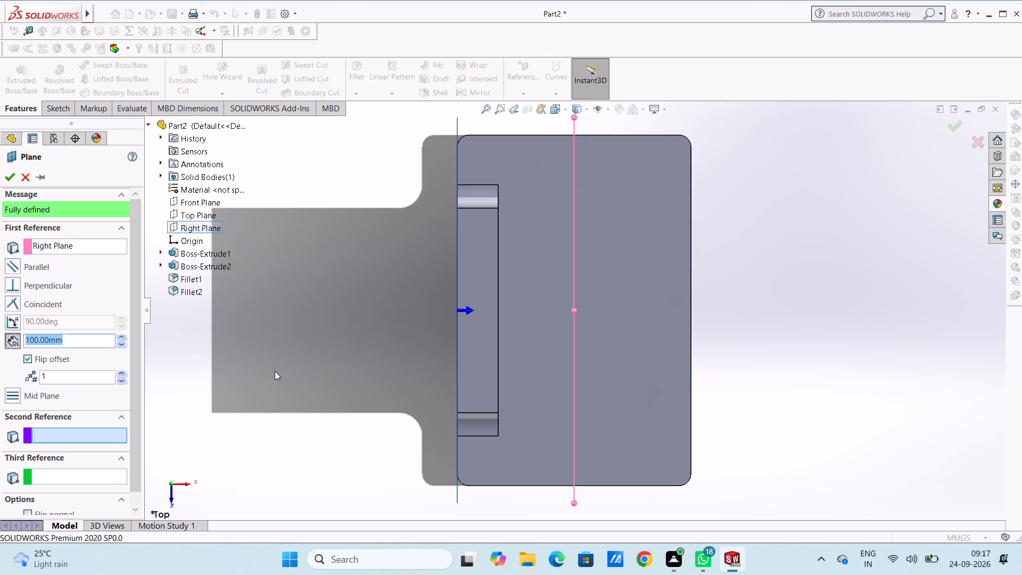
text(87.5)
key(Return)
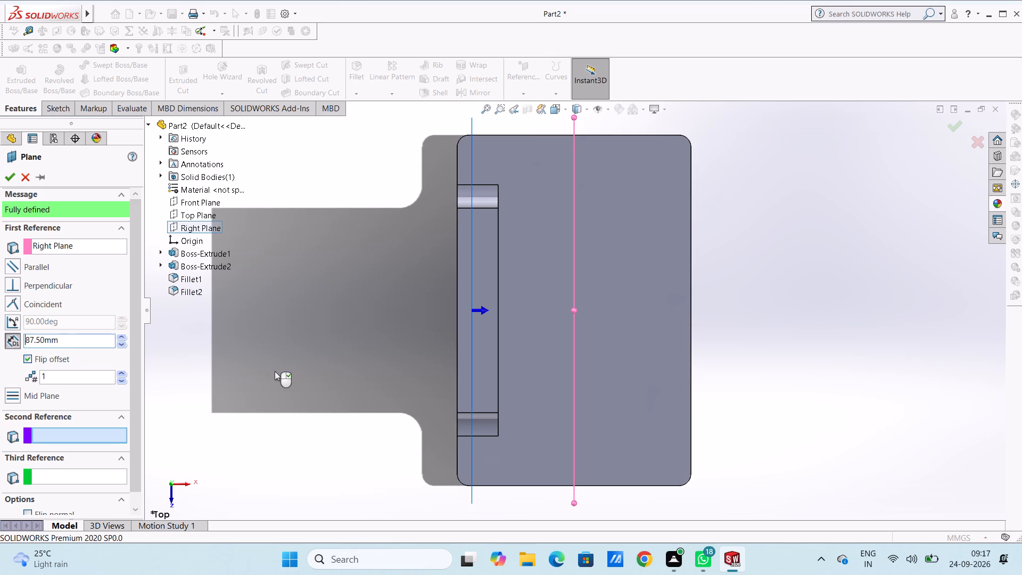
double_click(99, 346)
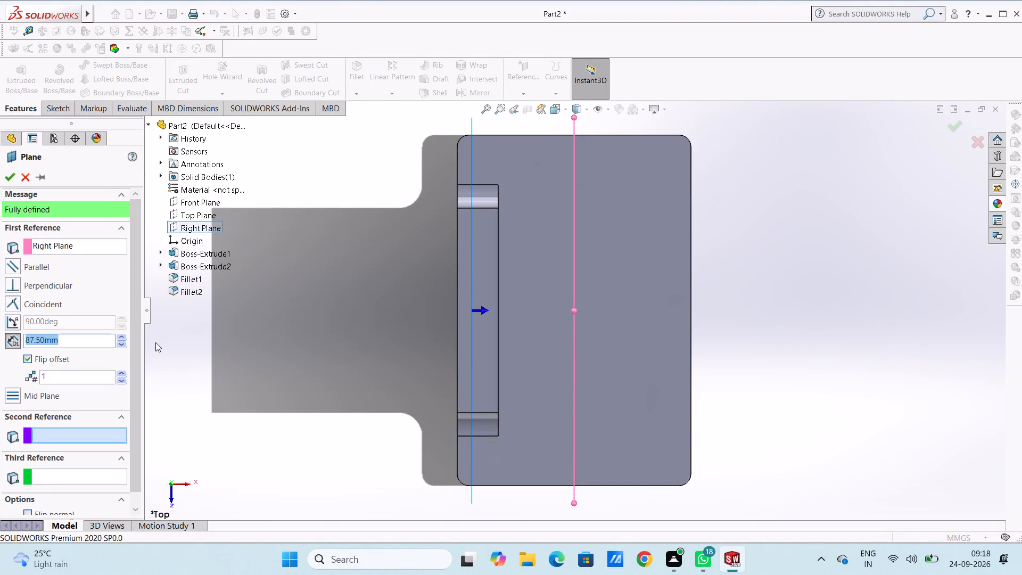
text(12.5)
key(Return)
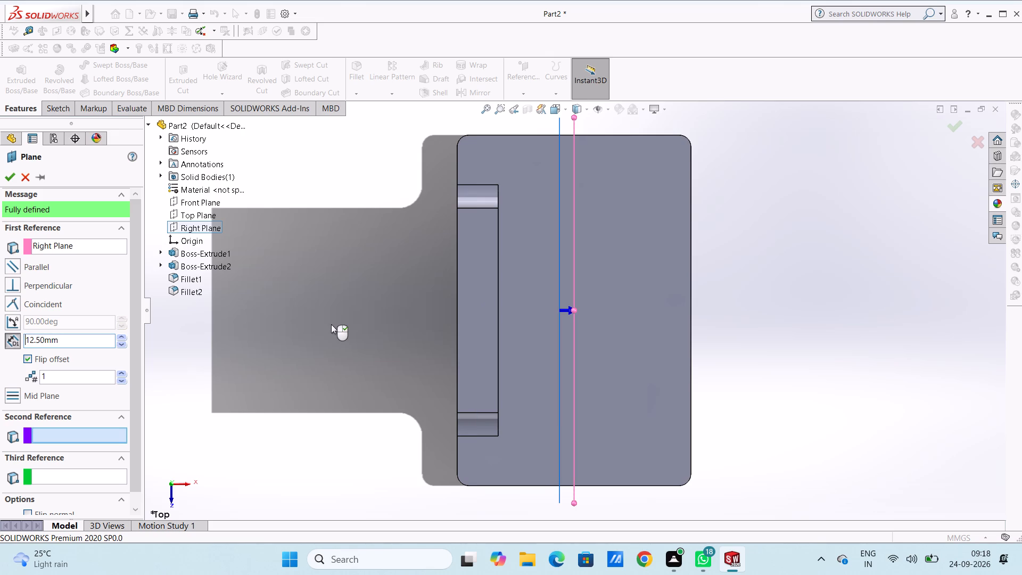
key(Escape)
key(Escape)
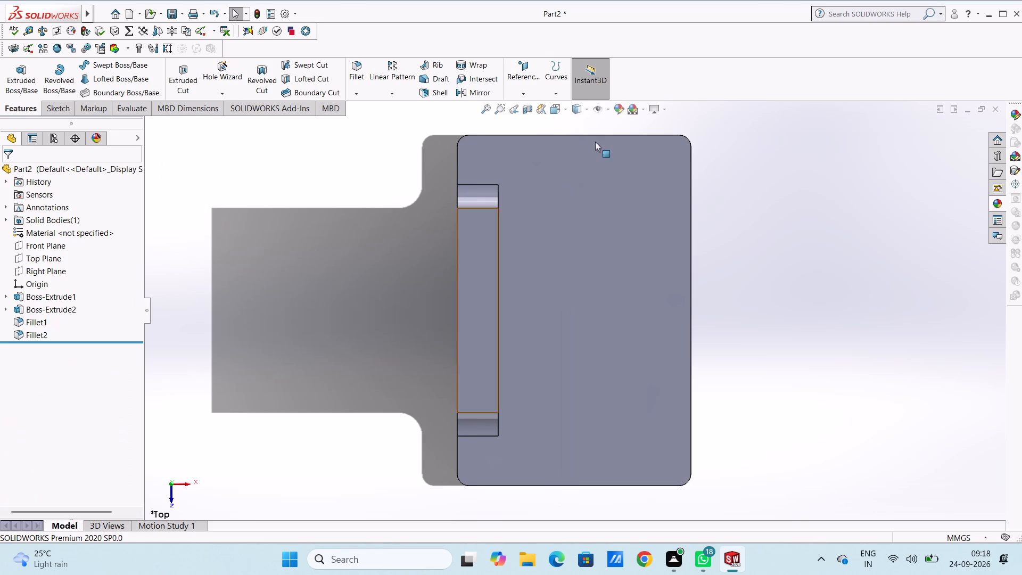
Create a reference plane parallel to the Right Plane, offset 12.5 mm with the offset flipped toward the upright wall.
click(526, 72)
click(515, 109)
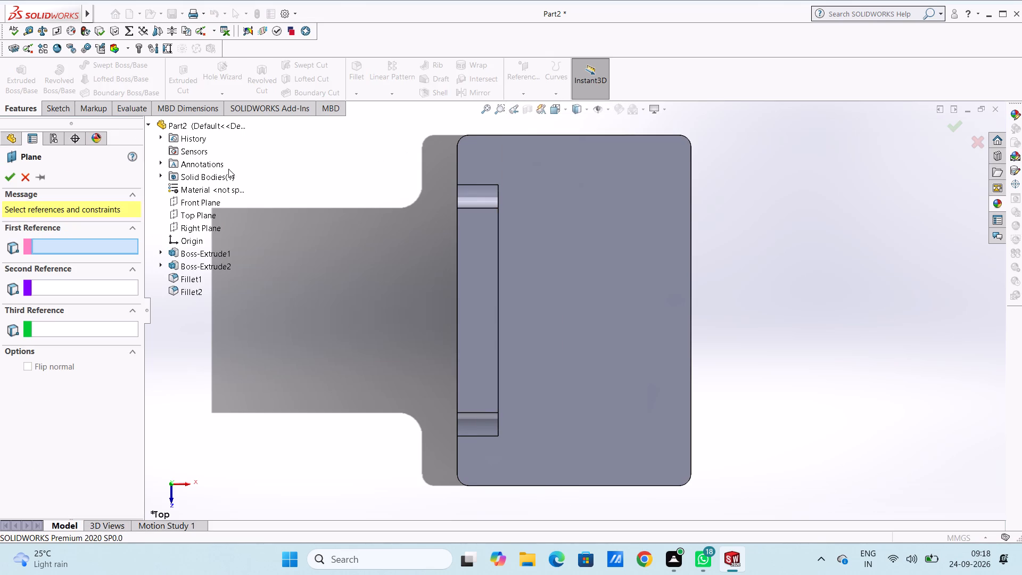
click(194, 231)
double_click(74, 341)
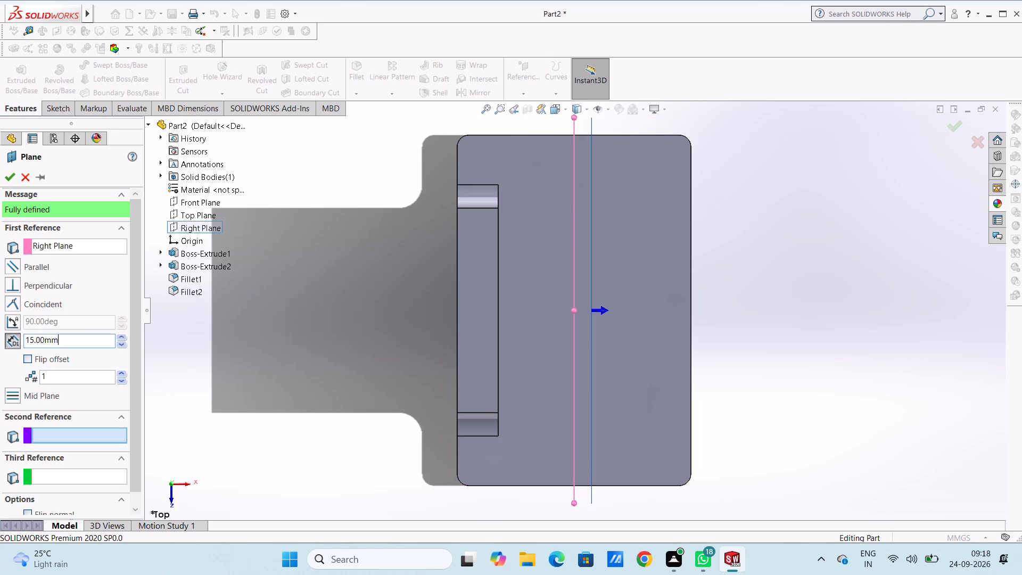
text(12.5)
key(Return)
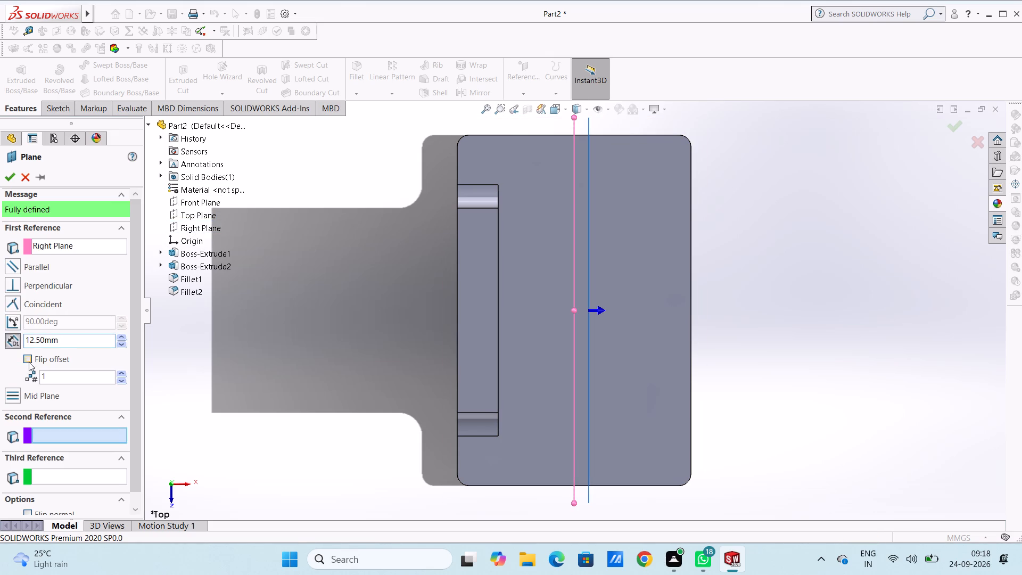
click(23, 357)
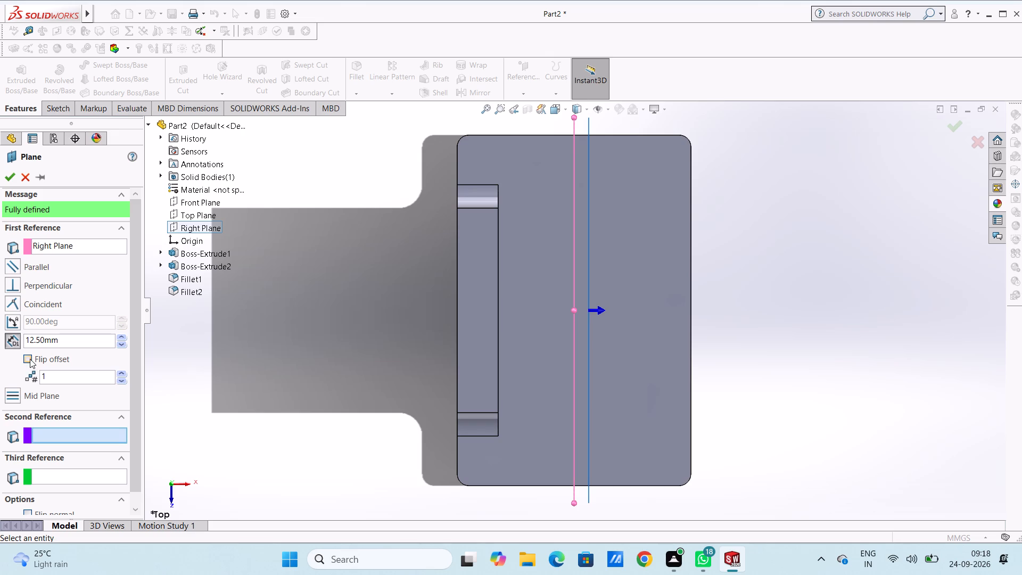
click(29, 357)
click(6, 176)
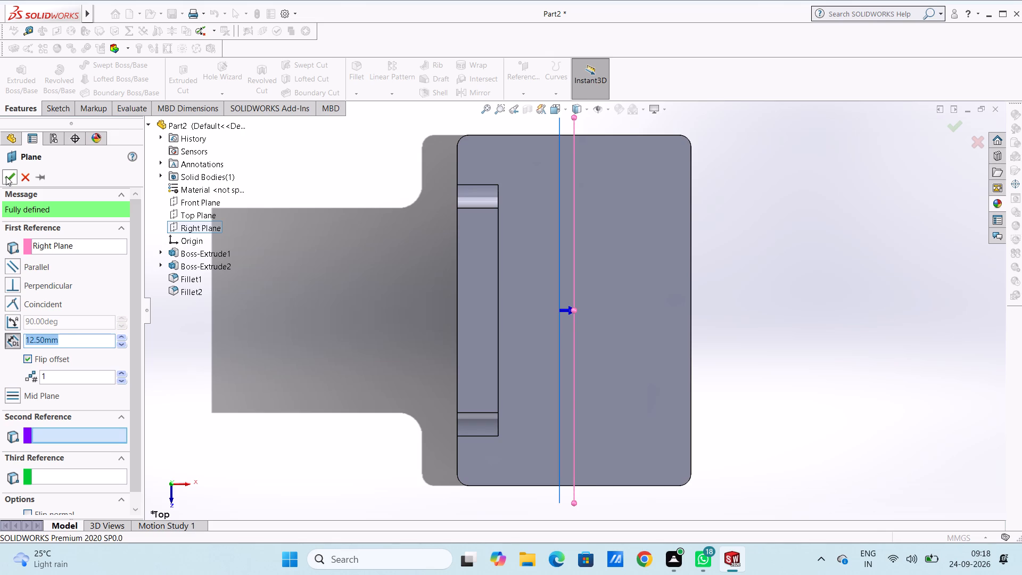
click(317, 257)
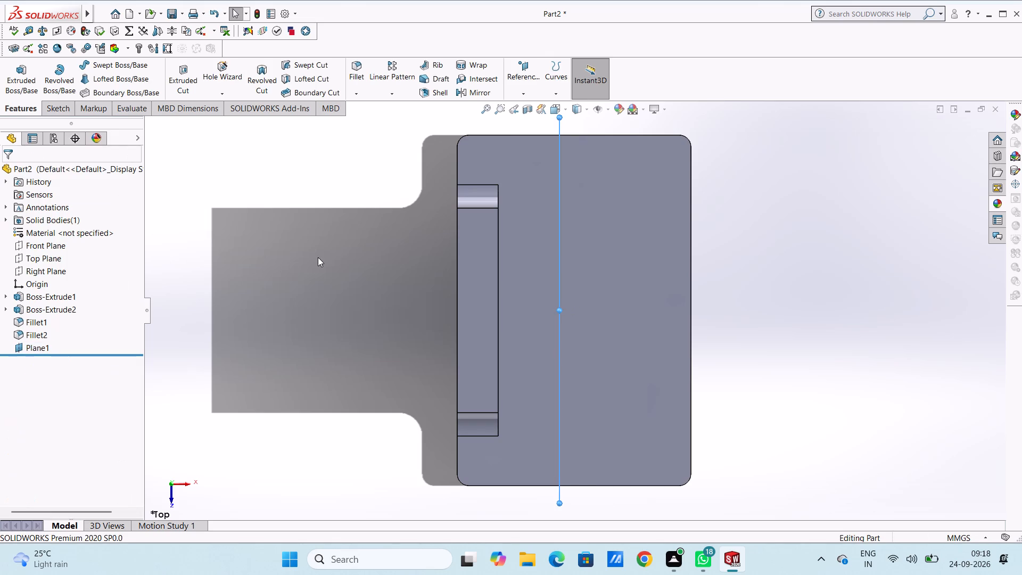
On the offset plane, sketch a closed 175 by 180 mm rectangle over the wall's outline, starting with a base midpoint line of 87.5 mm half-length.
key(ctrl+3)
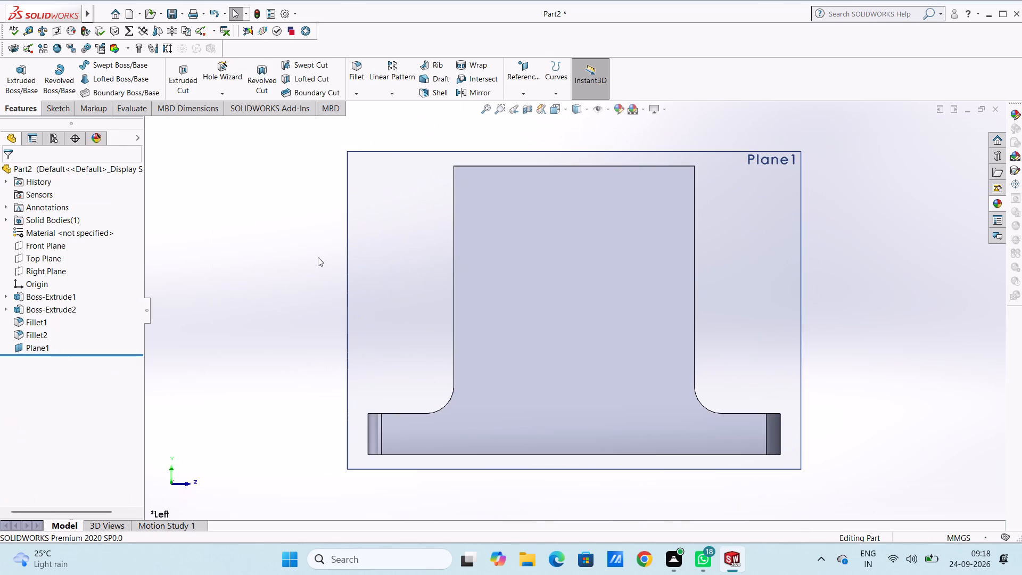
key(ctrl+4)
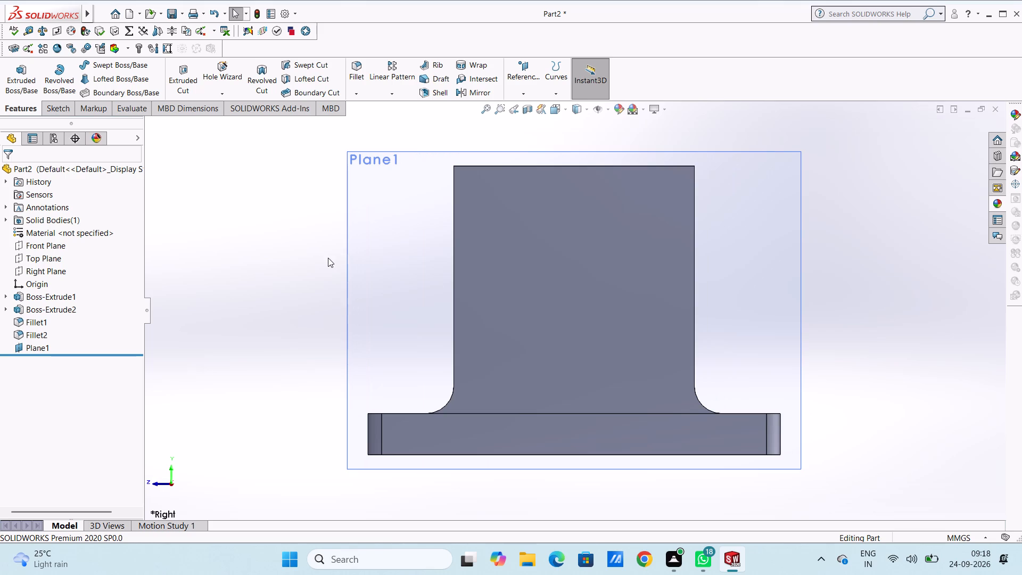
click(368, 245)
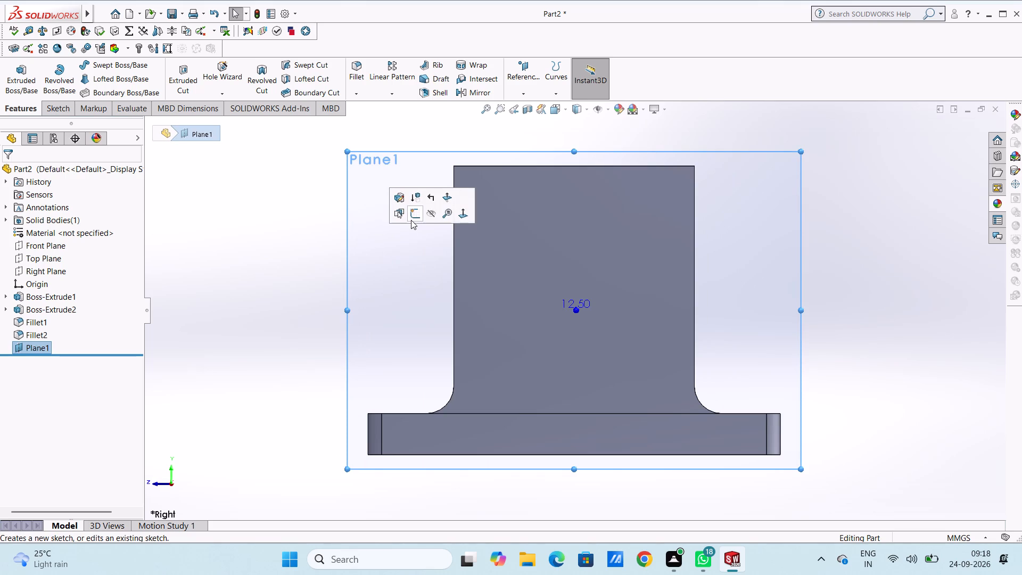
click(413, 217)
click(309, 218)
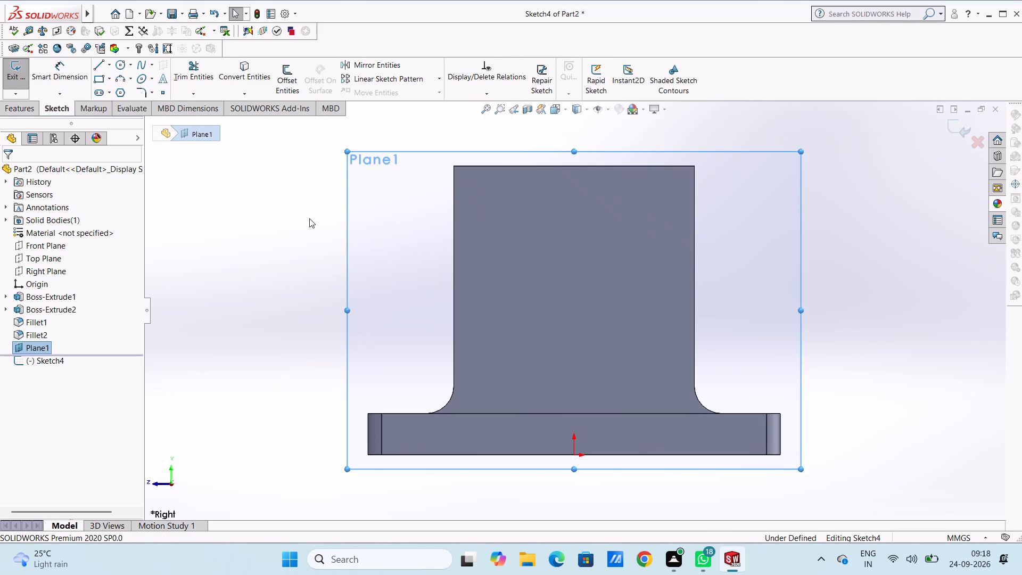
click(108, 68)
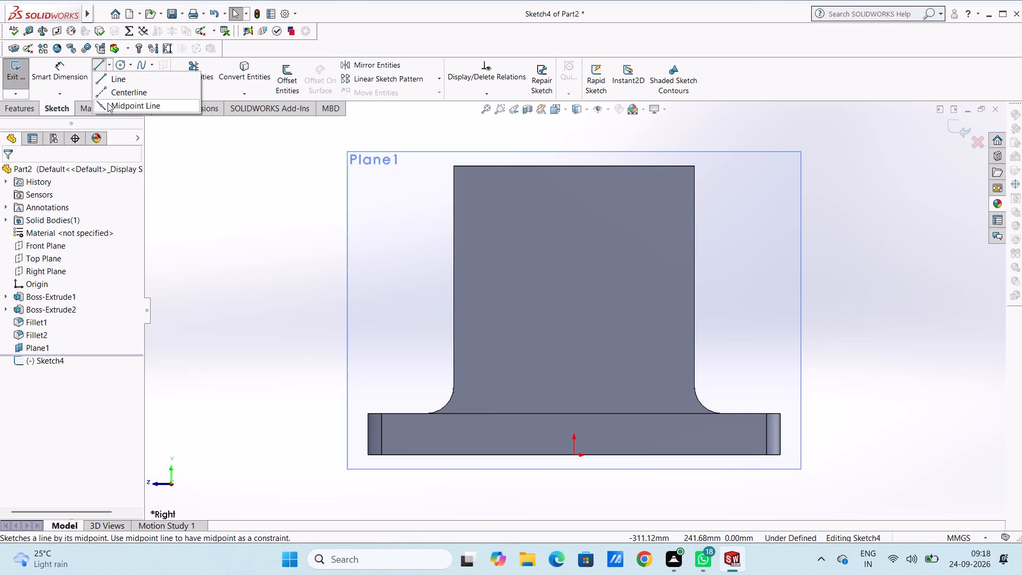
click(108, 108)
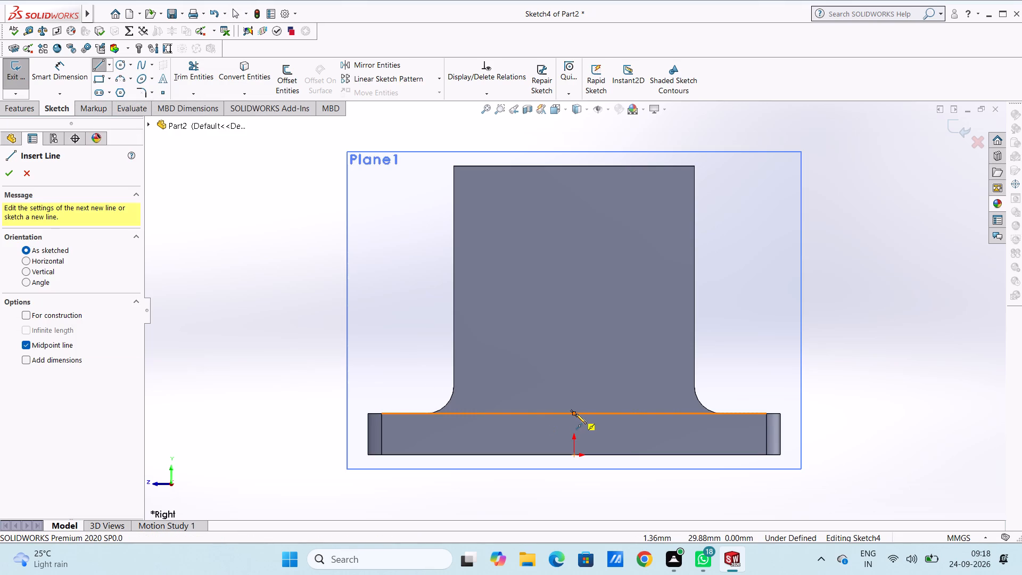
click(576, 413)
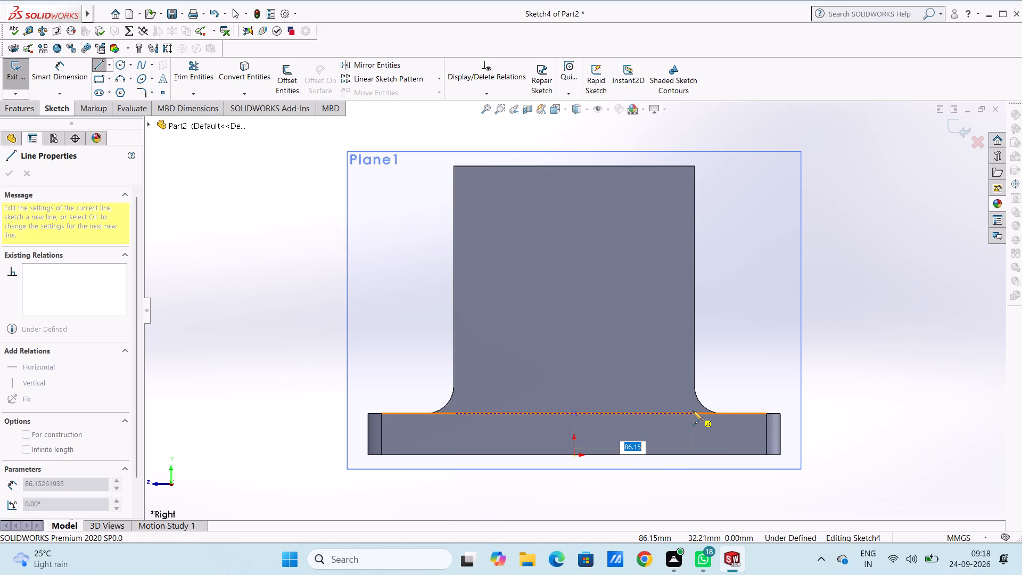
text(87.5)
key(Return)
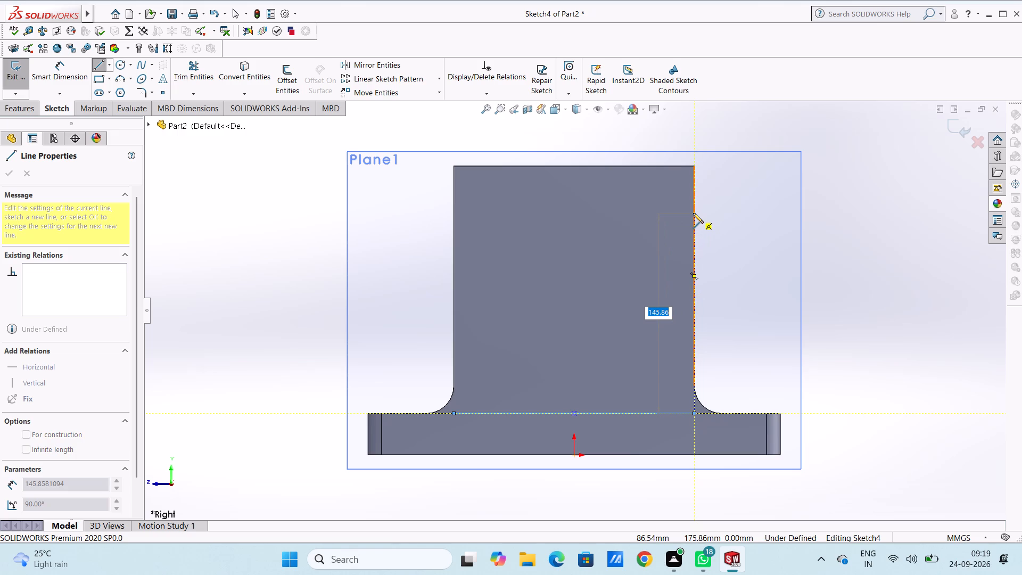
click(695, 165)
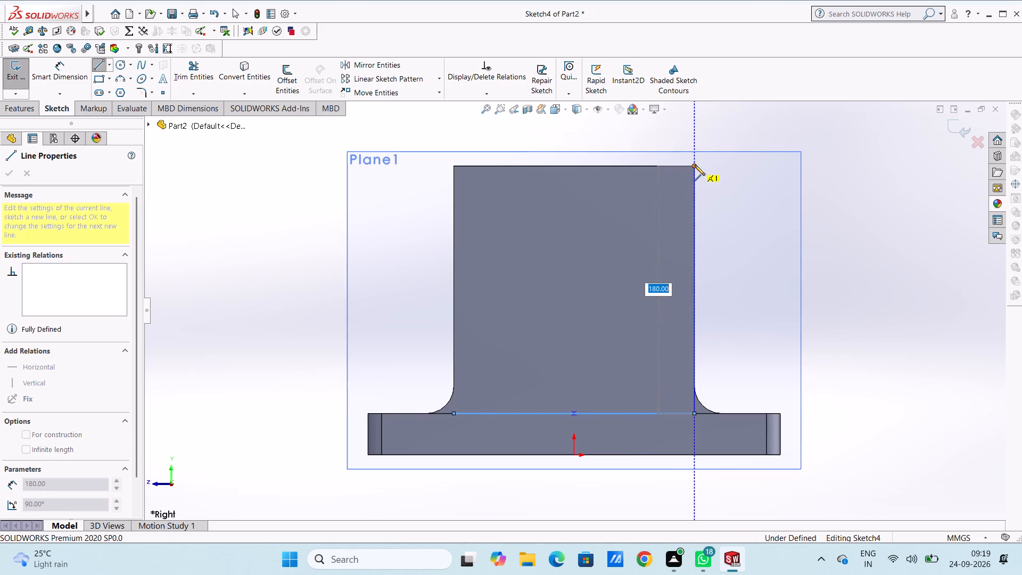
click(453, 165)
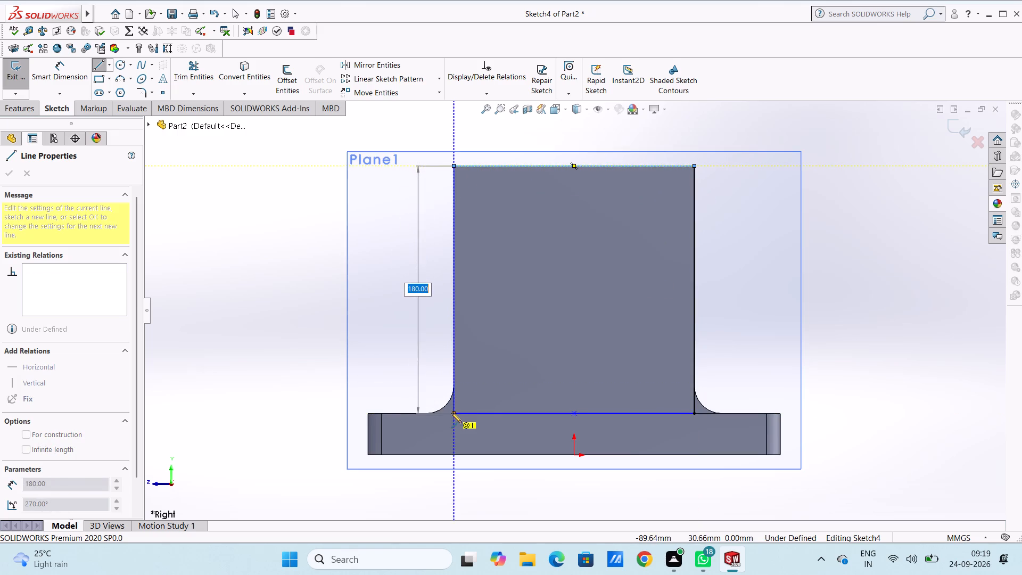
click(452, 414)
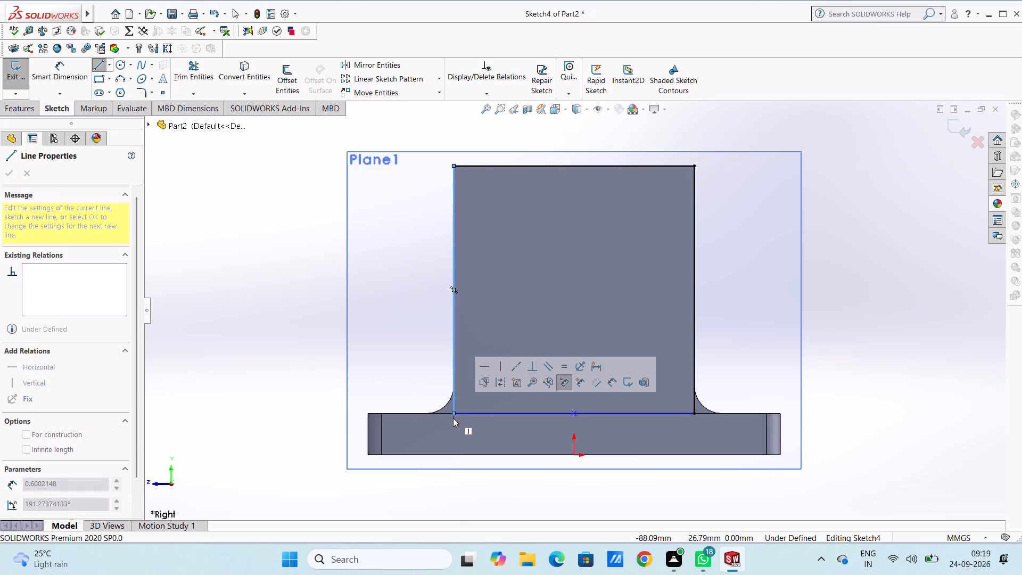
Dimension the height of the sketched rectangle along its vertical side at the +Z end.
key(Escape)
key(Escape)
key(Escape)
key(Escape)
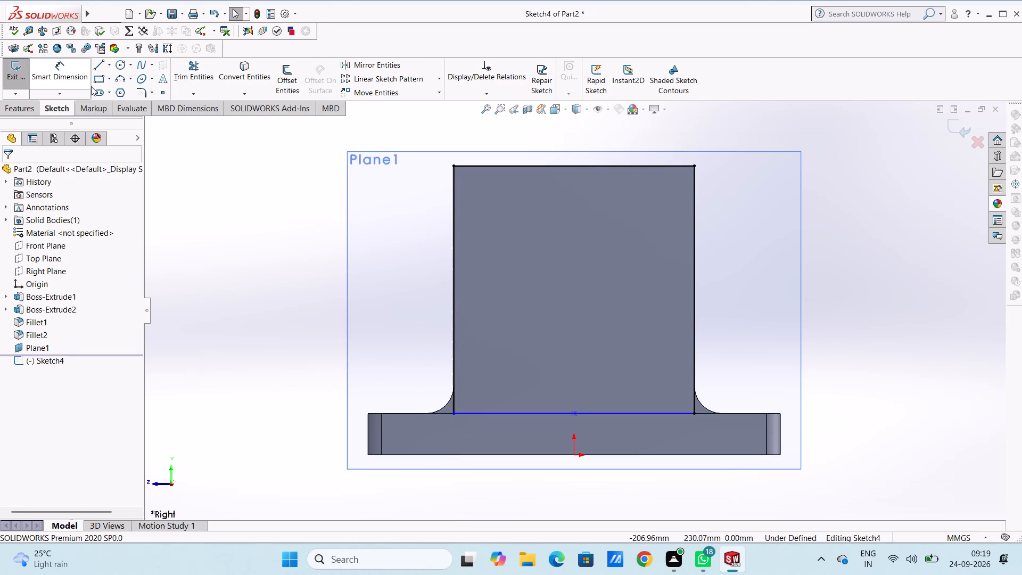
click(73, 73)
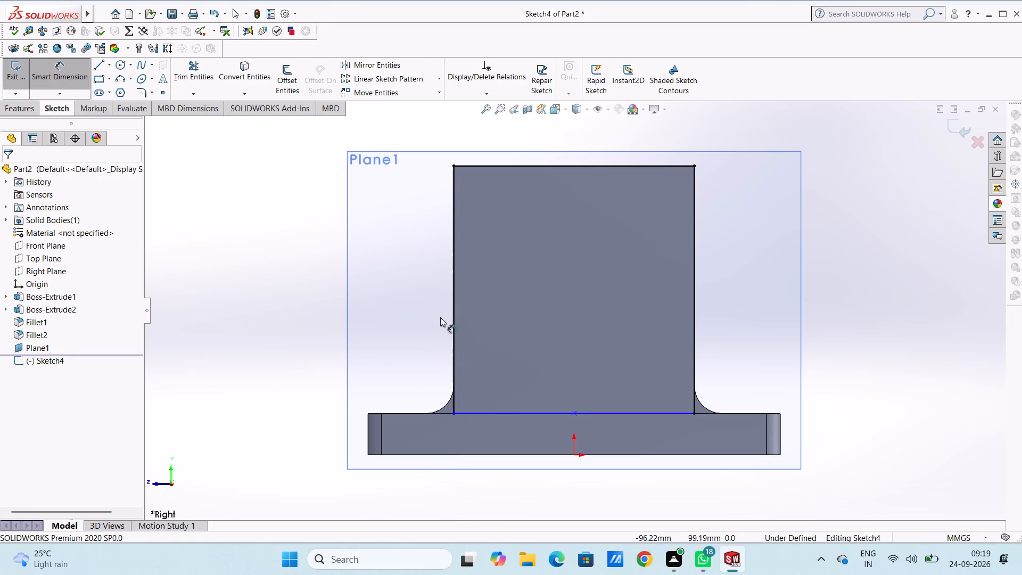
click(451, 322)
click(251, 285)
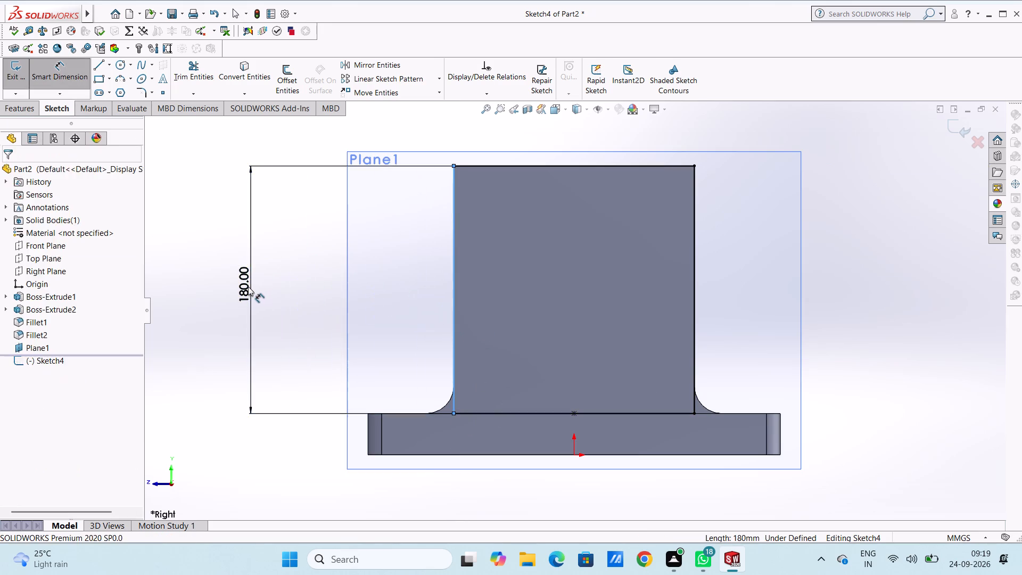
click(206, 268)
click(222, 194)
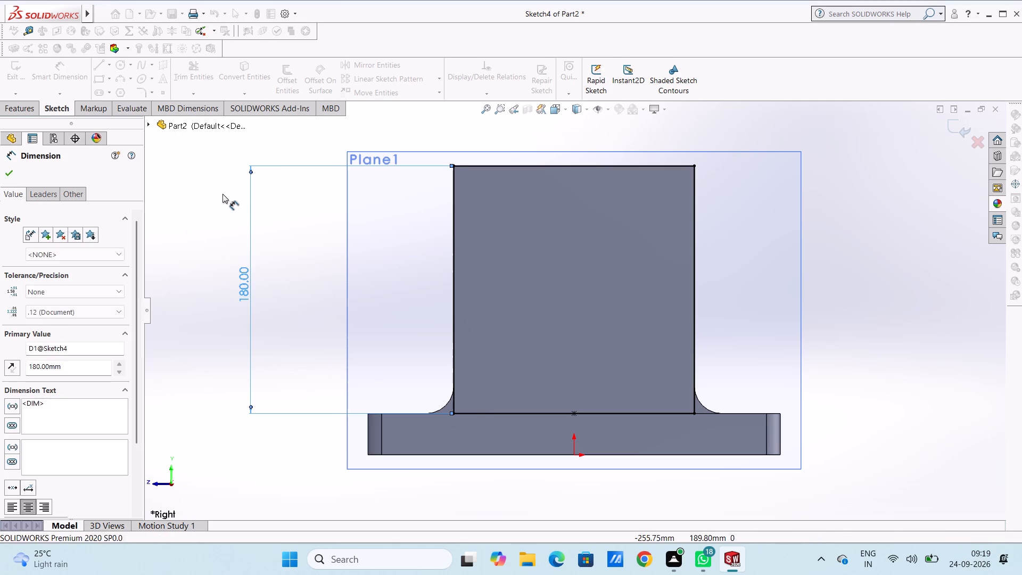
key(Escape)
key(Escape)
Extrude the offset-plane rectangle 25 mm blind away from the existing upright wall, with the result merged.
scroll(242, 198, up, 2)
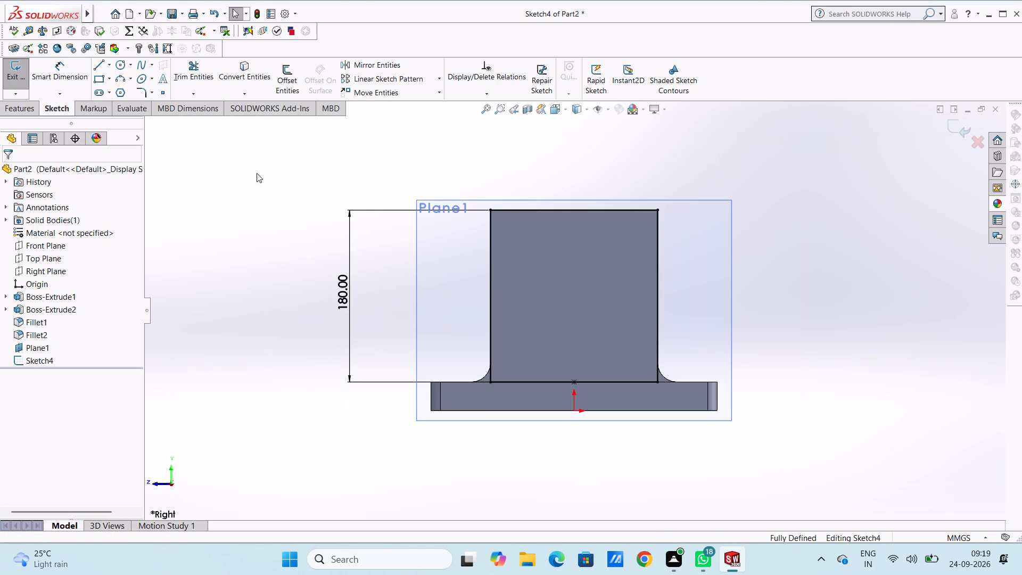
middle_drag(307, 204, 275, 270)
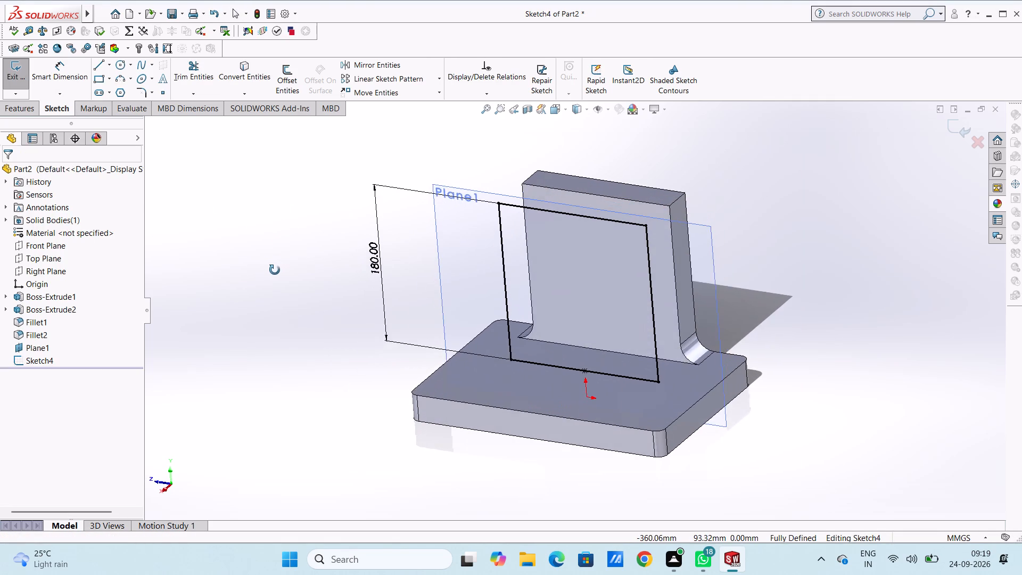
middle_drag(275, 270, 273, 273)
click(20, 112)
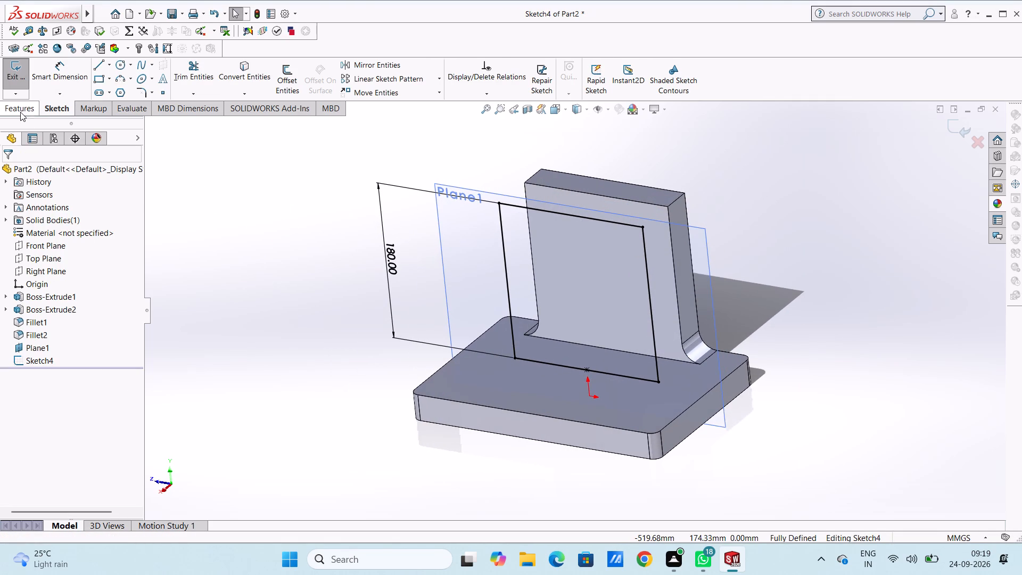
click(20, 92)
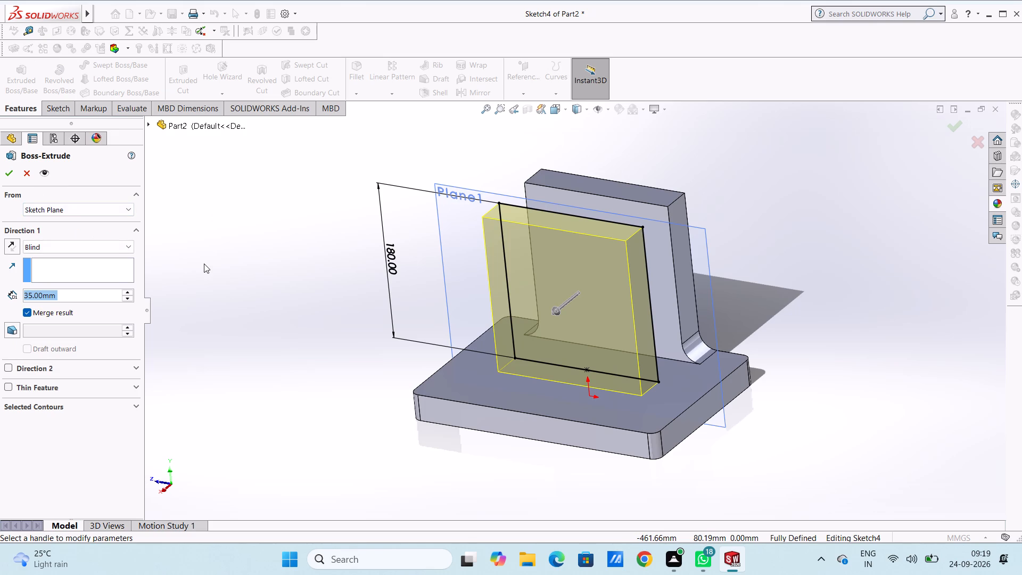
text(25)
key(Return)
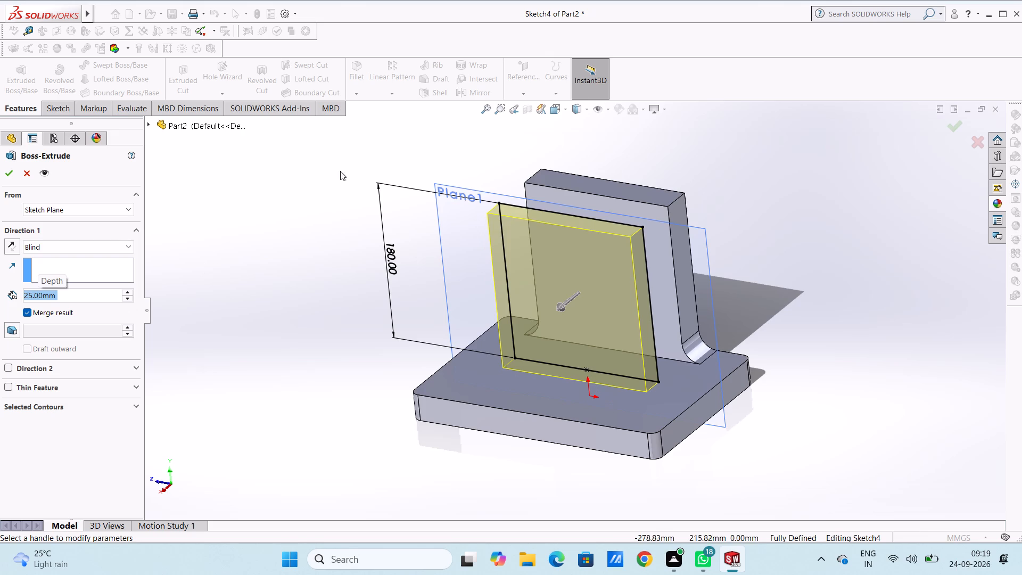
middle_drag(331, 171, 327, 177)
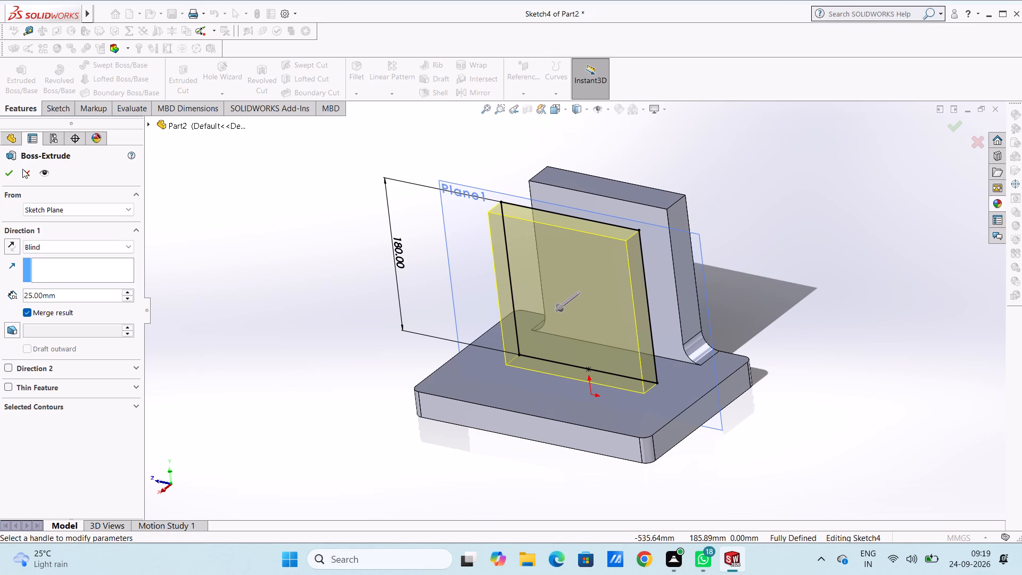
click(9, 171)
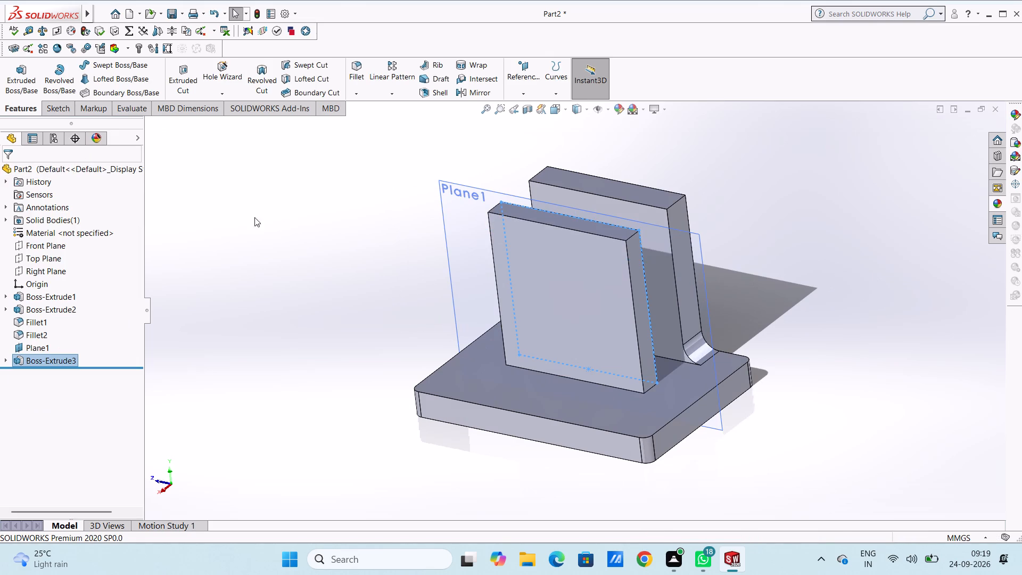
Hide the offset reference plane Plane1.
click(273, 228)
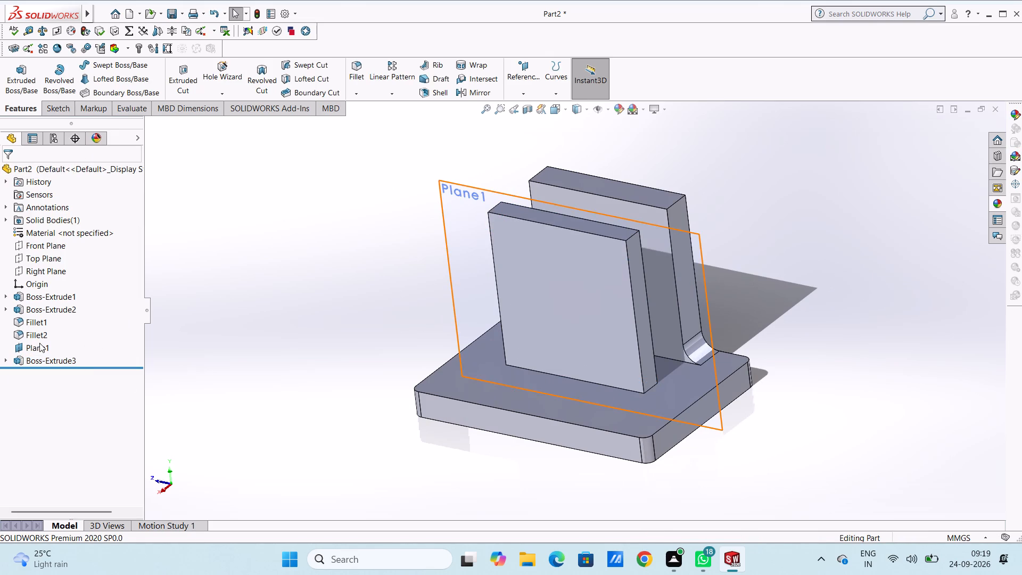
click(39, 343)
click(61, 330)
click(225, 325)
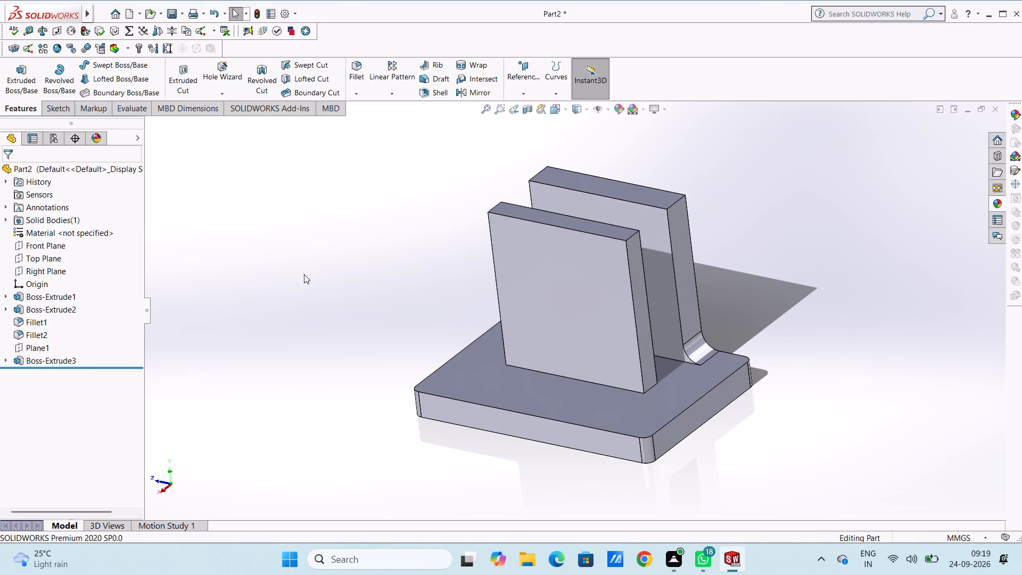
On the first upright wall's face toward the new wall, sketch a 180 mm high, 175 mm wide corner rectangle over the wall's outline.
middle_drag(304, 277, 358, 278)
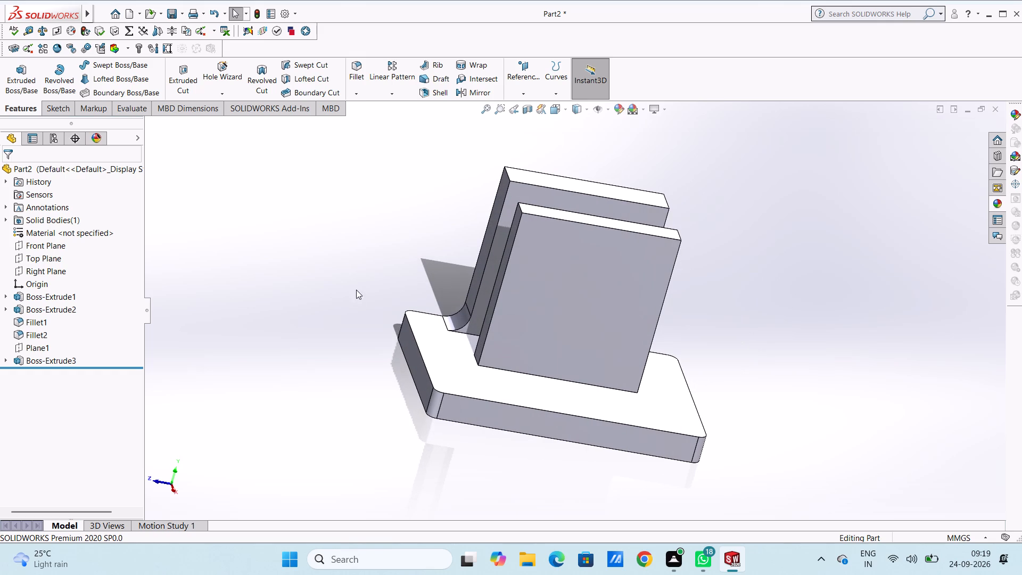
scroll(459, 248, down, 3)
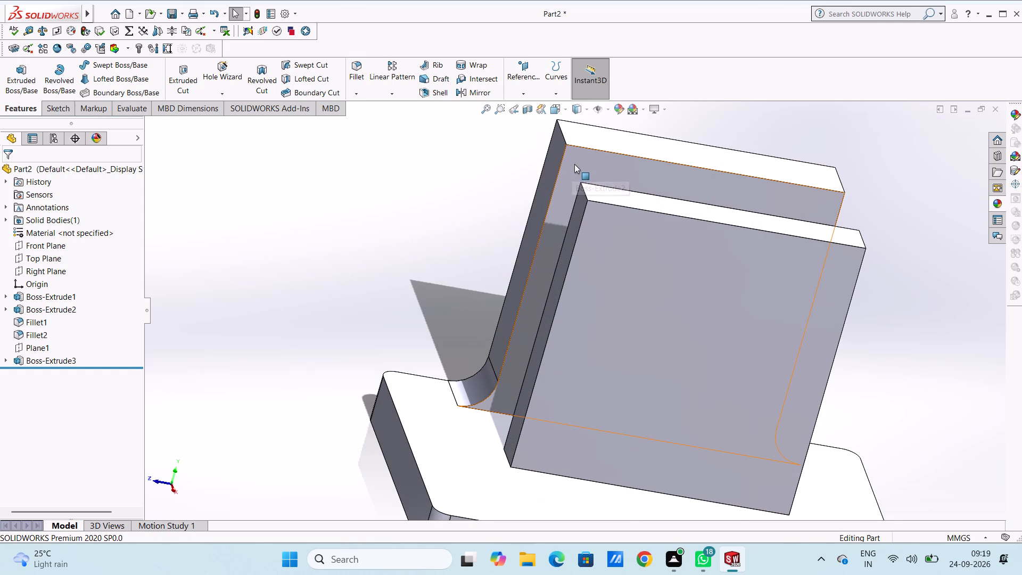
click(575, 163)
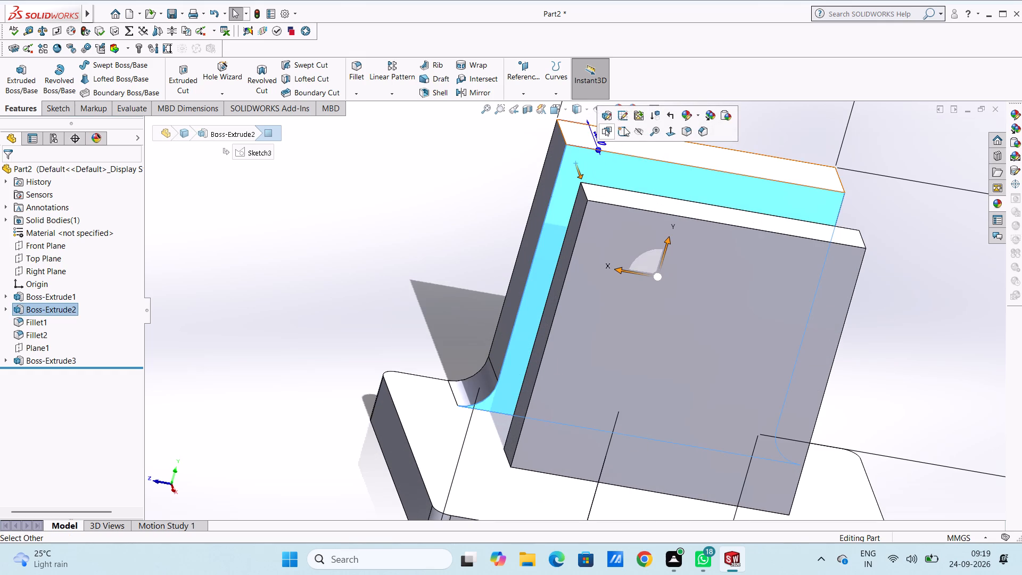
click(622, 134)
click(463, 210)
middle_drag(441, 250, 440, 233)
scroll(533, 261, down, 1)
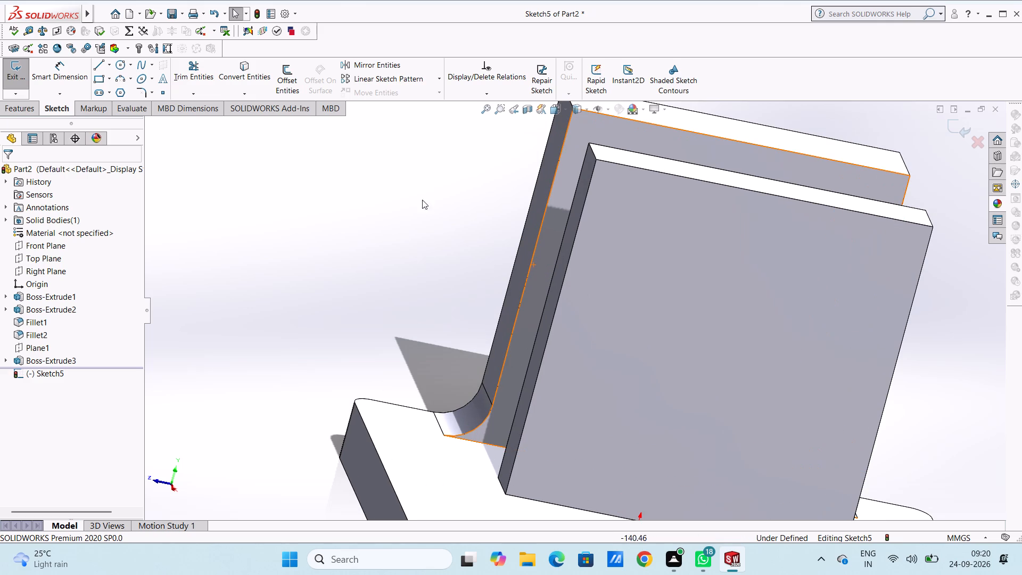
click(97, 80)
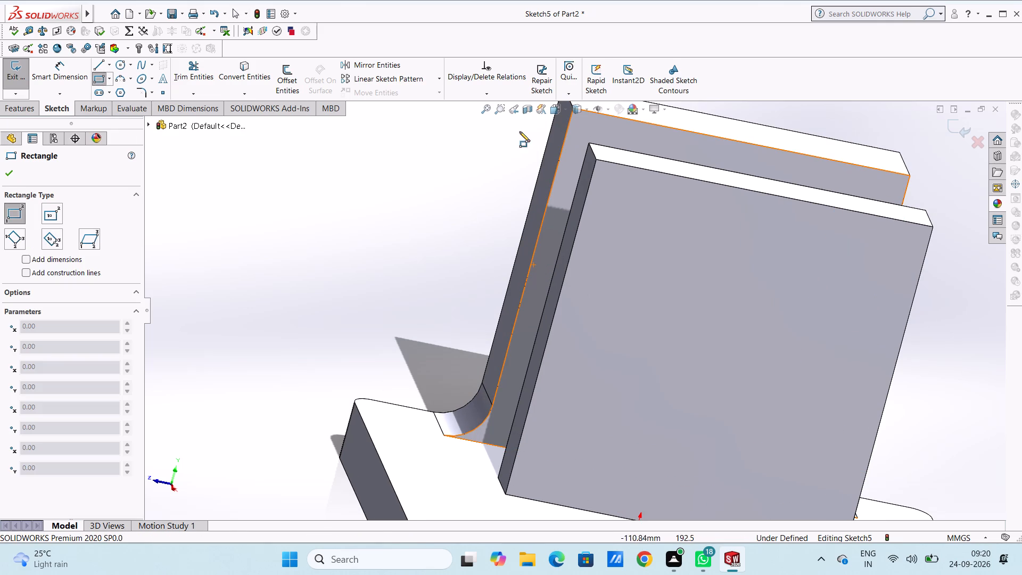
scroll(574, 125, up, 2)
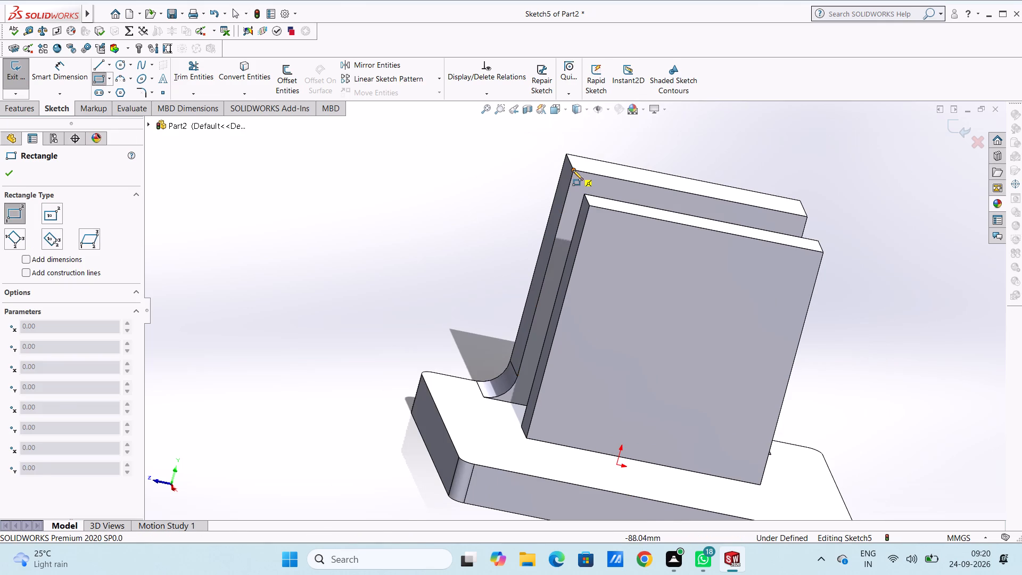
click(573, 170)
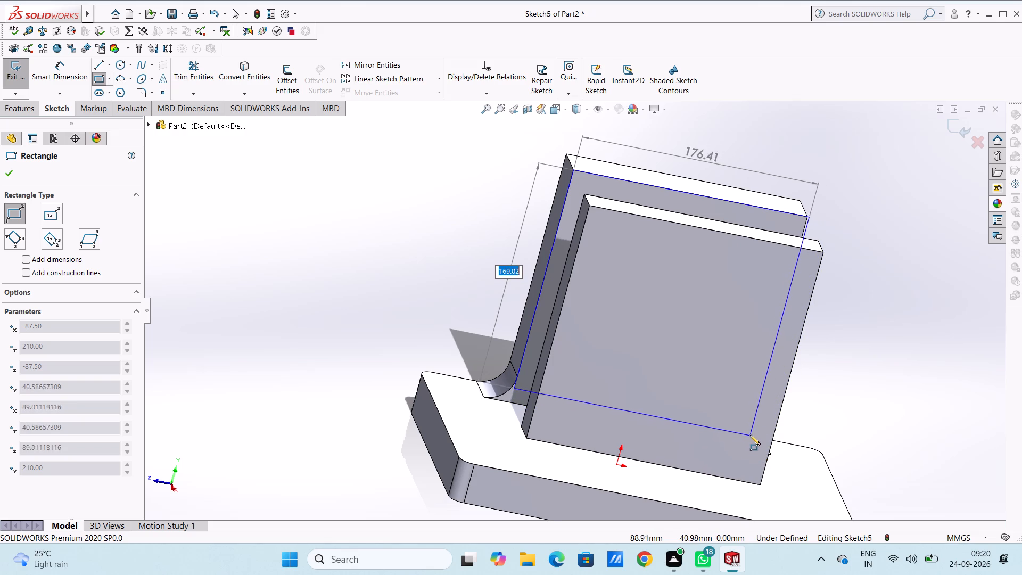
middle_drag(750, 435, 742, 387)
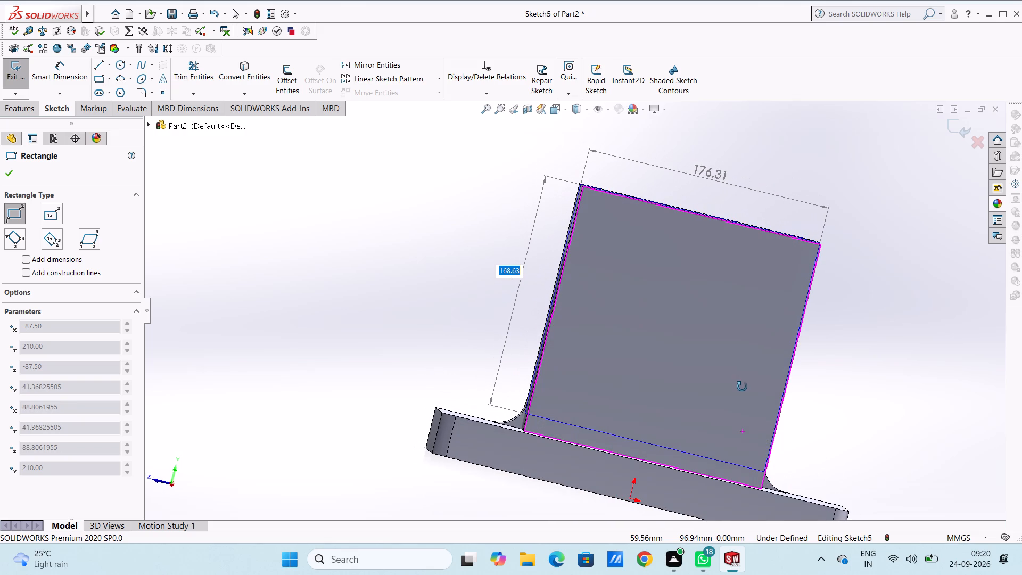
middle_drag(742, 387, 740, 385)
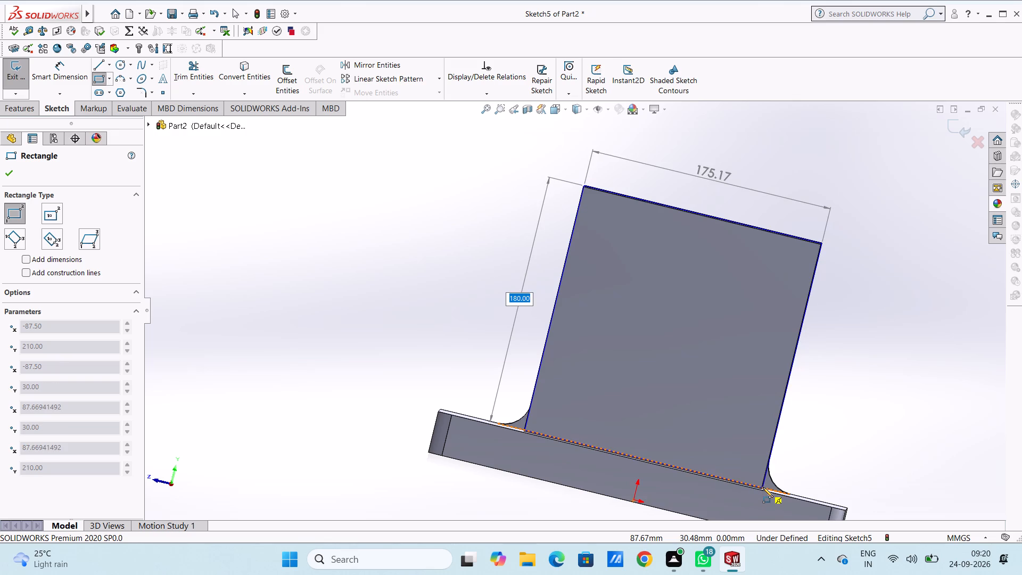
key(Return)
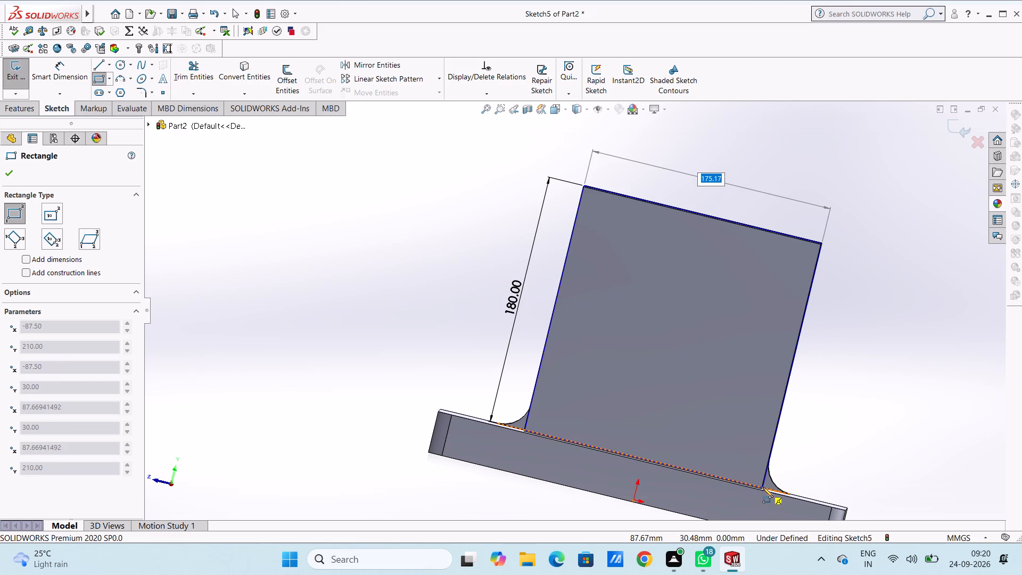
text(175)
key(Return)
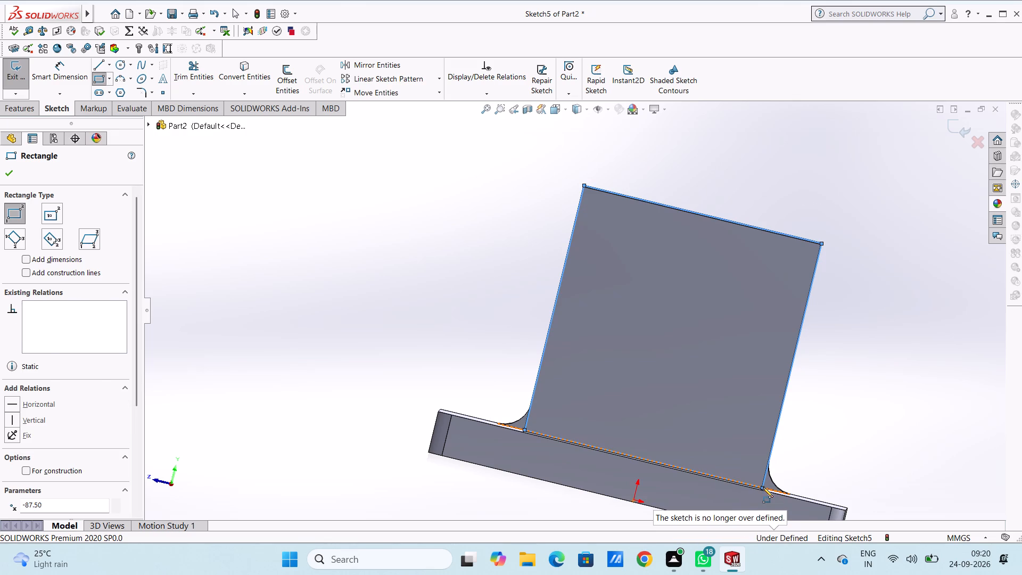
key(Escape)
key(Escape)
key(Escape)
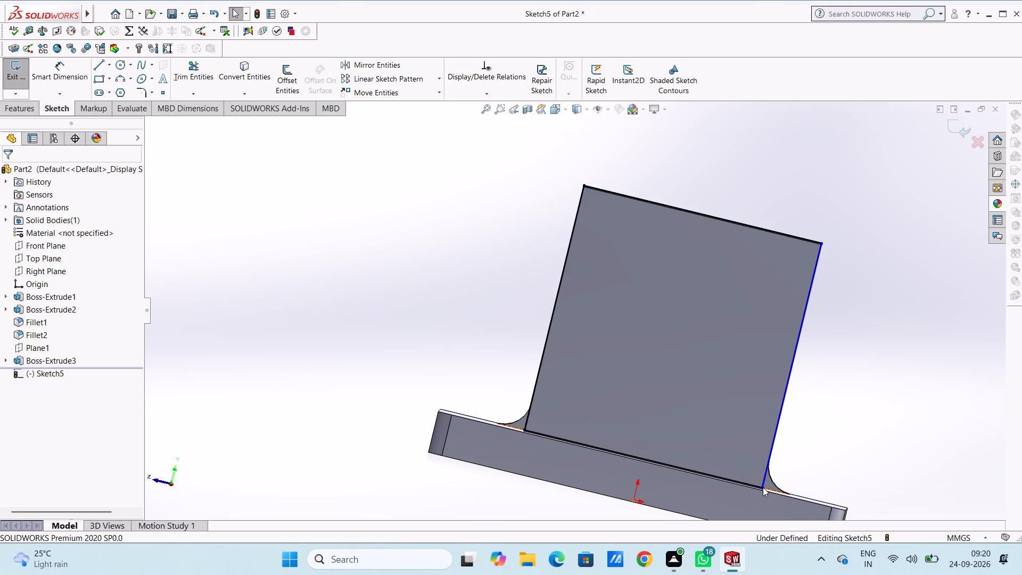
Add two 20 mm radius three-point arcs to the sketch, tracing the fillet curves on both sides of the wall's base.
key(ctrl+4)
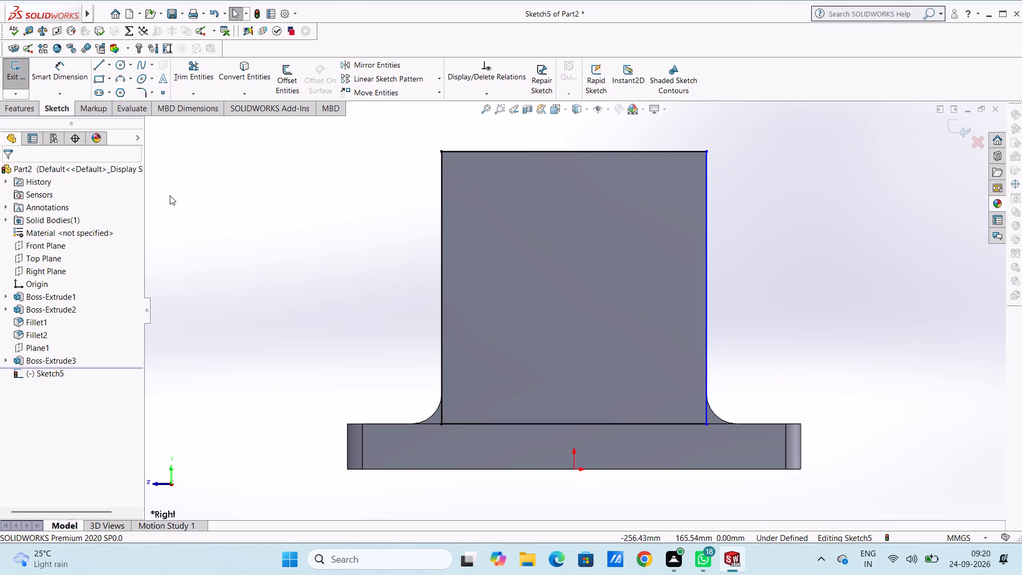
click(122, 79)
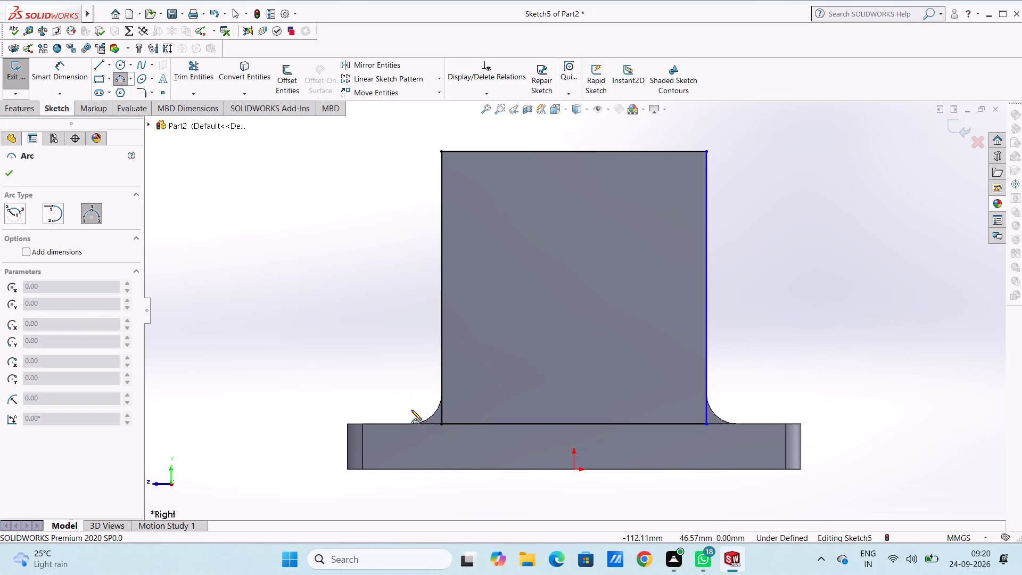
click(409, 423)
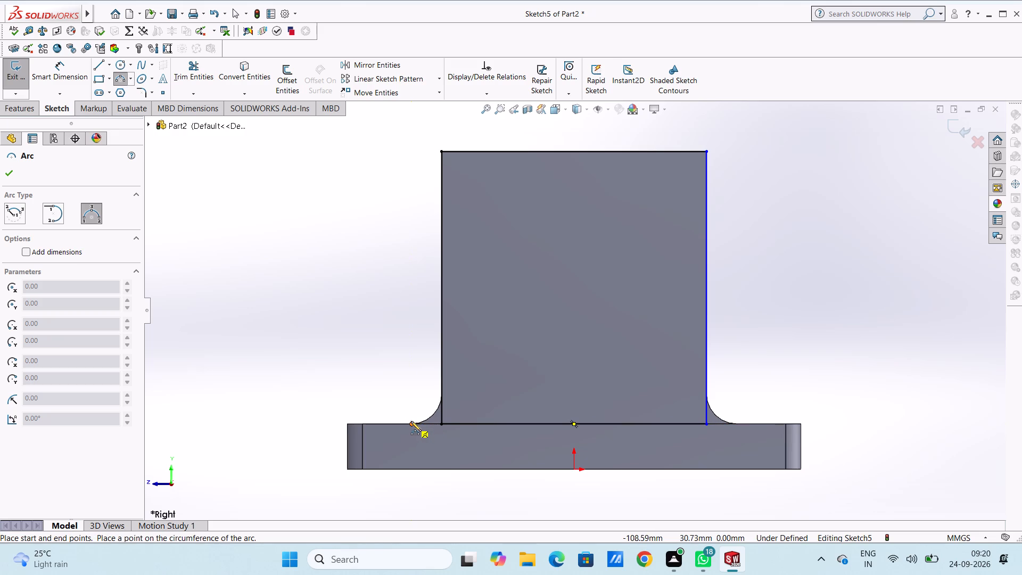
click(442, 392)
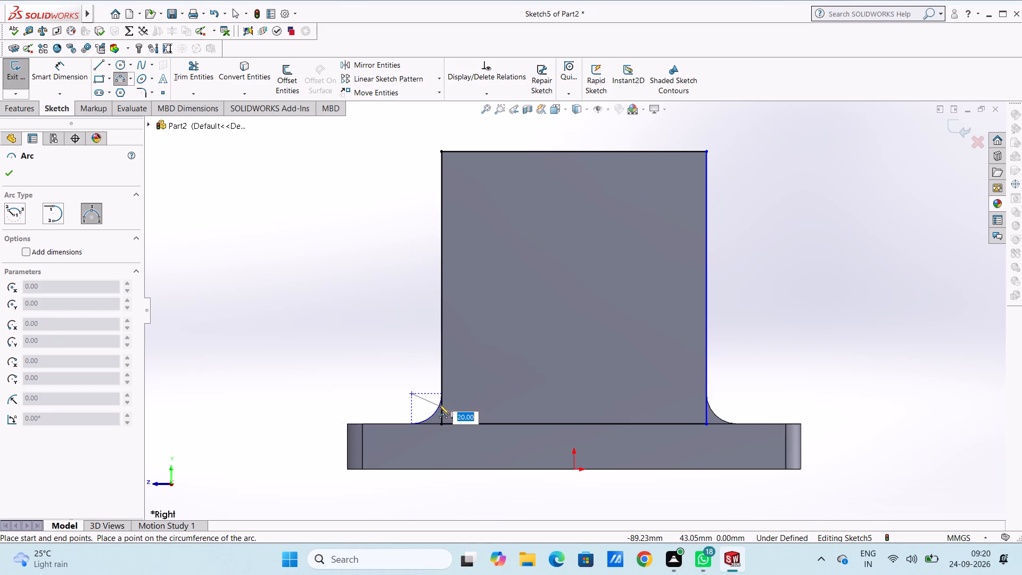
click(435, 411)
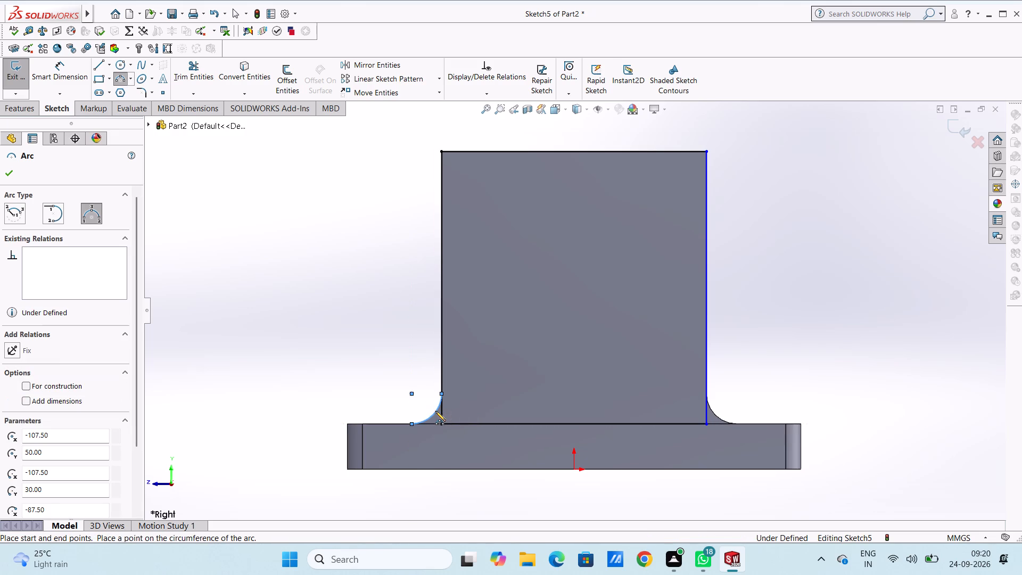
click(707, 393)
click(738, 422)
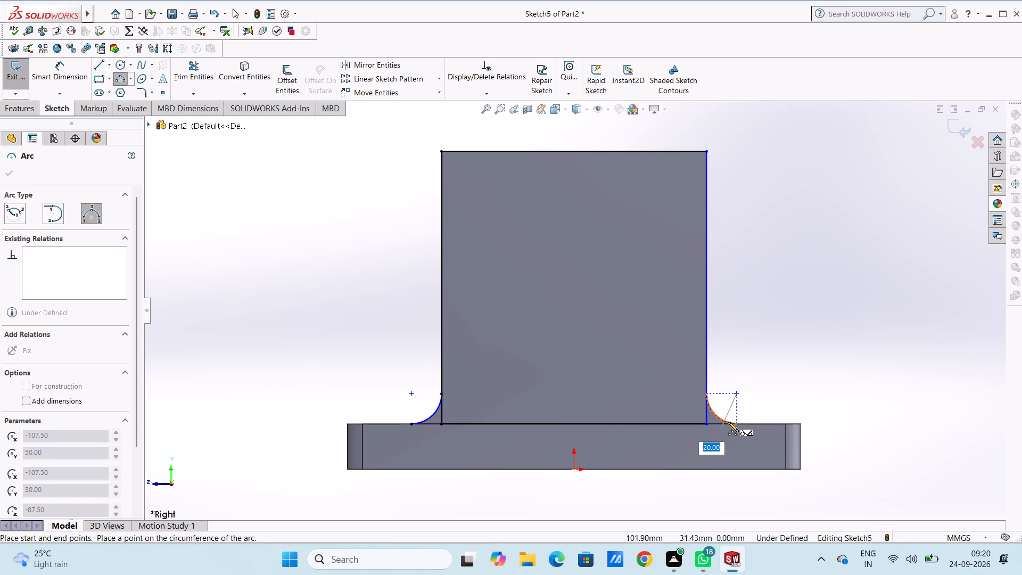
click(727, 421)
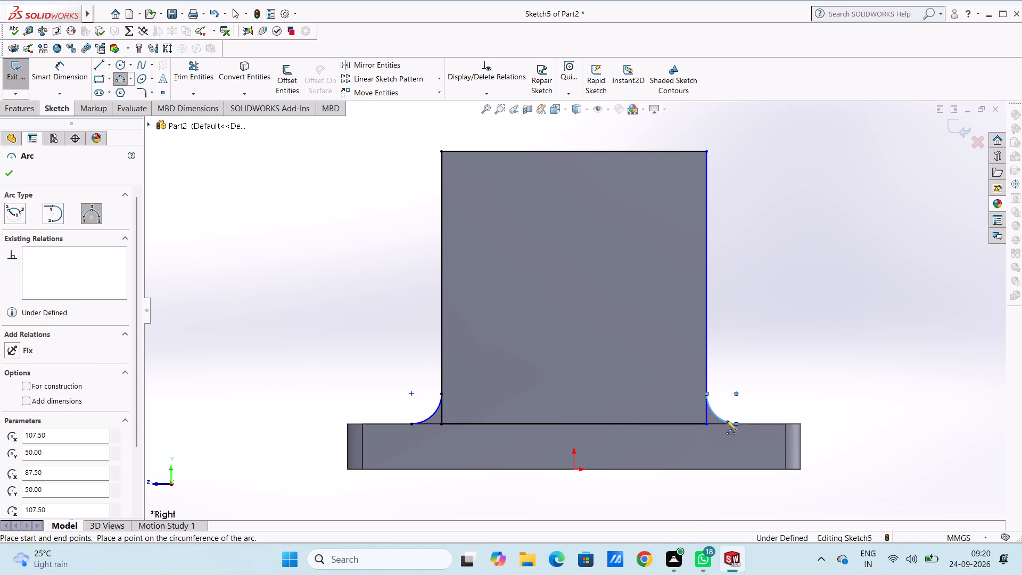
key(Escape)
key(Escape)
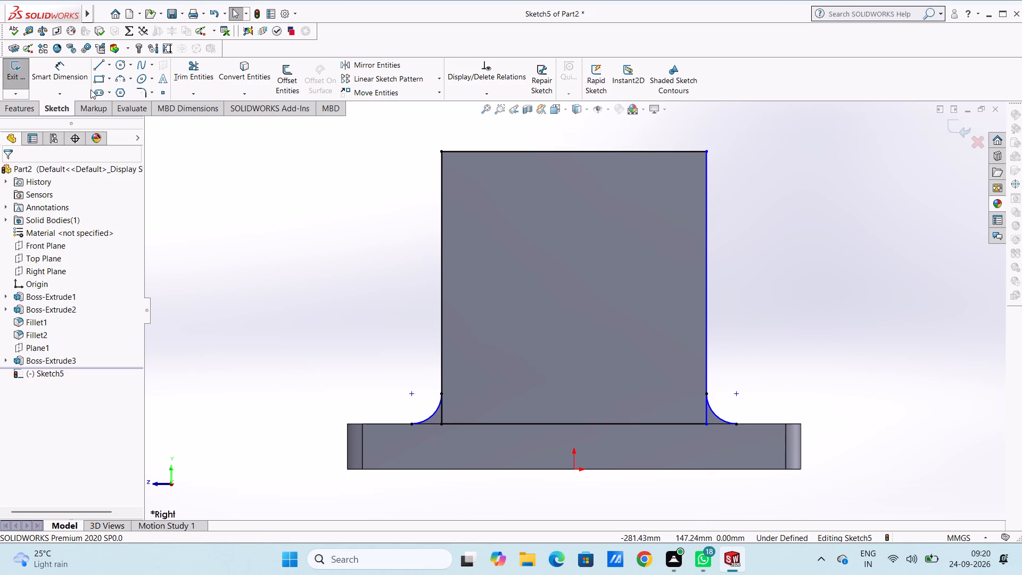
Draw a 215 mm horizontal line along the wall's base, joining the outer ends of the two fillet arcs.
click(103, 68)
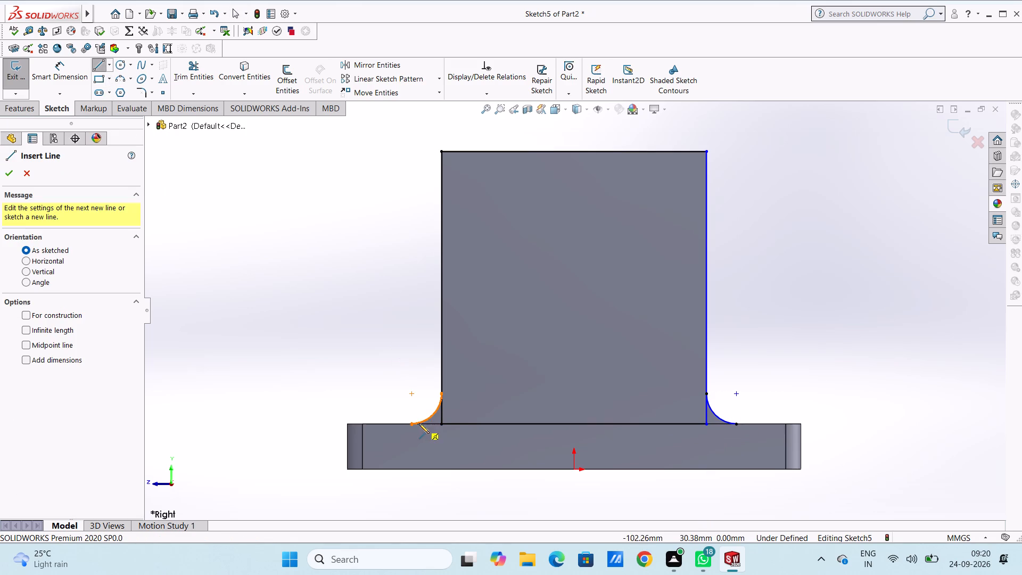
click(413, 423)
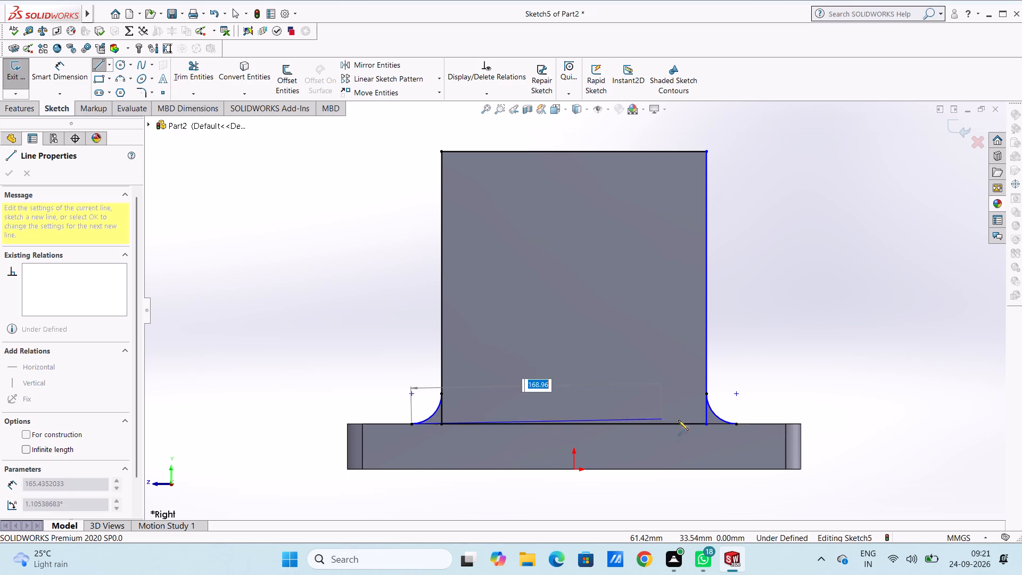
click(737, 425)
key(Escape)
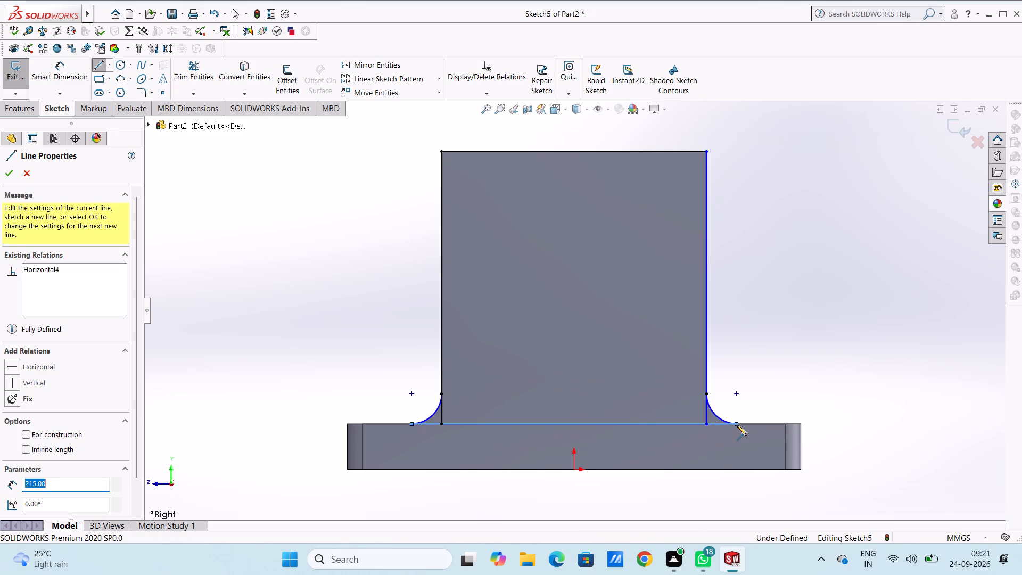
key(Escape)
key(Escape)
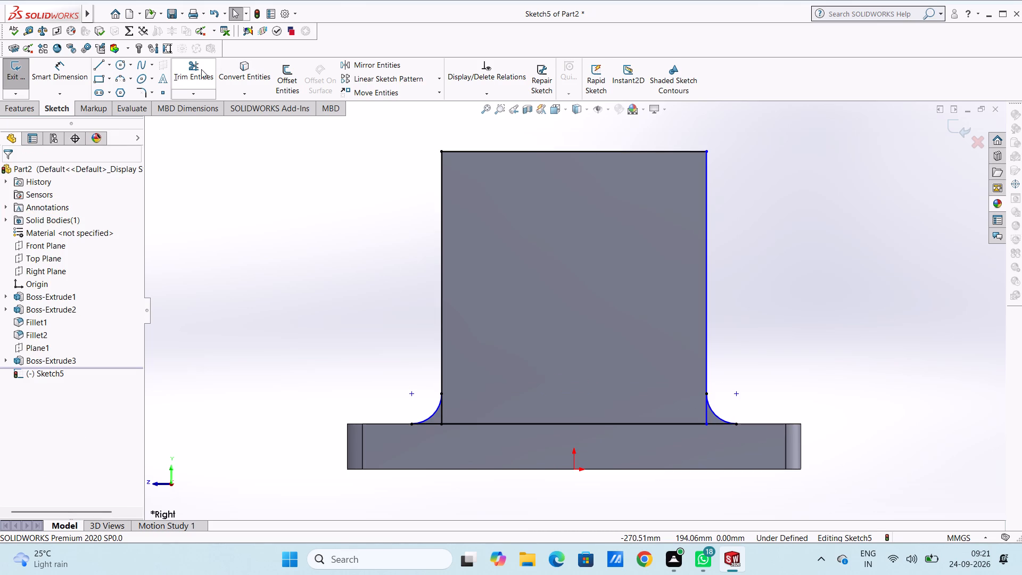
Trim the rectangle's two vertical side segments between the arc ends and the wall's base.
click(196, 72)
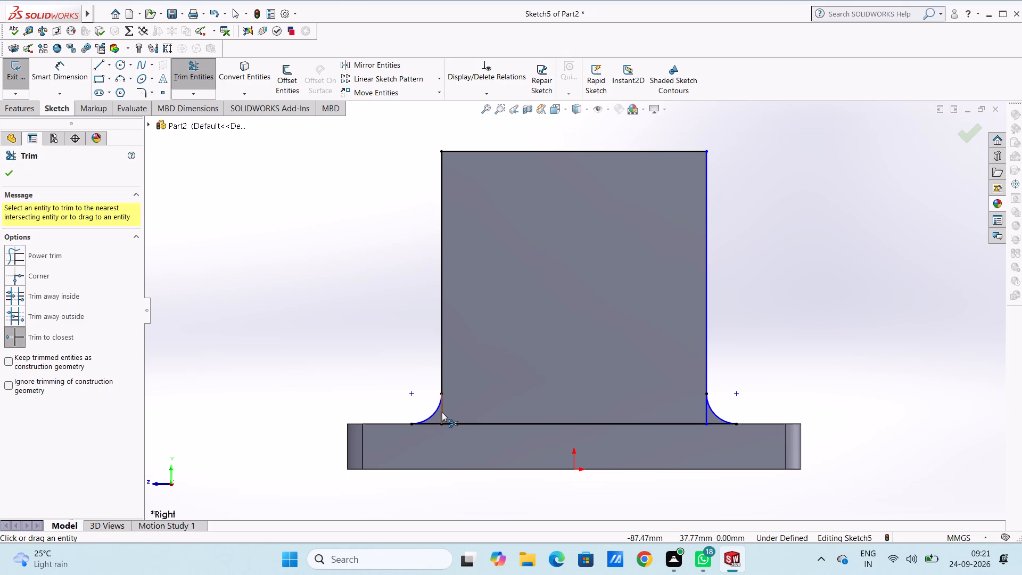
click(441, 412)
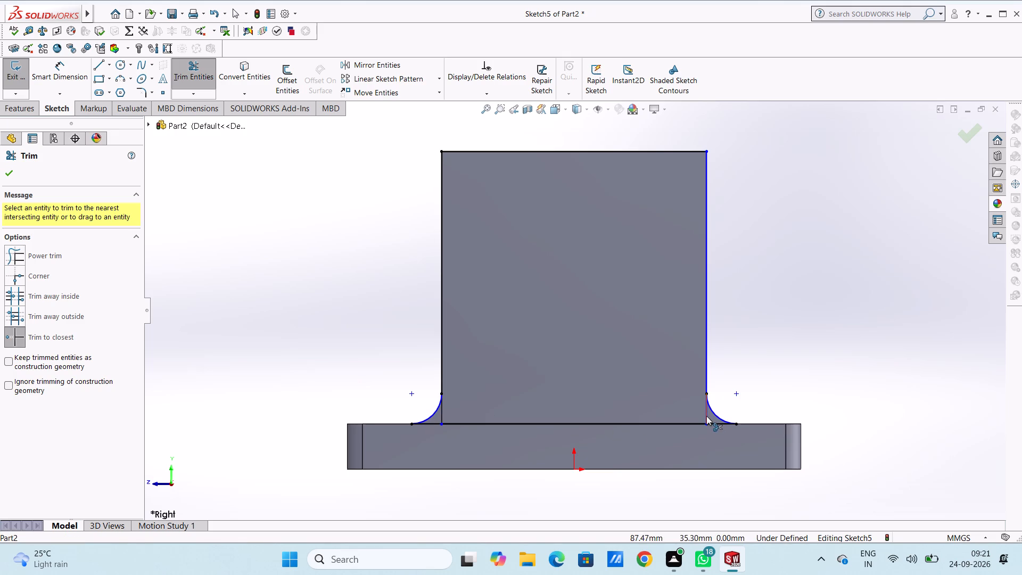
click(706, 416)
click(706, 415)
double_click(706, 411)
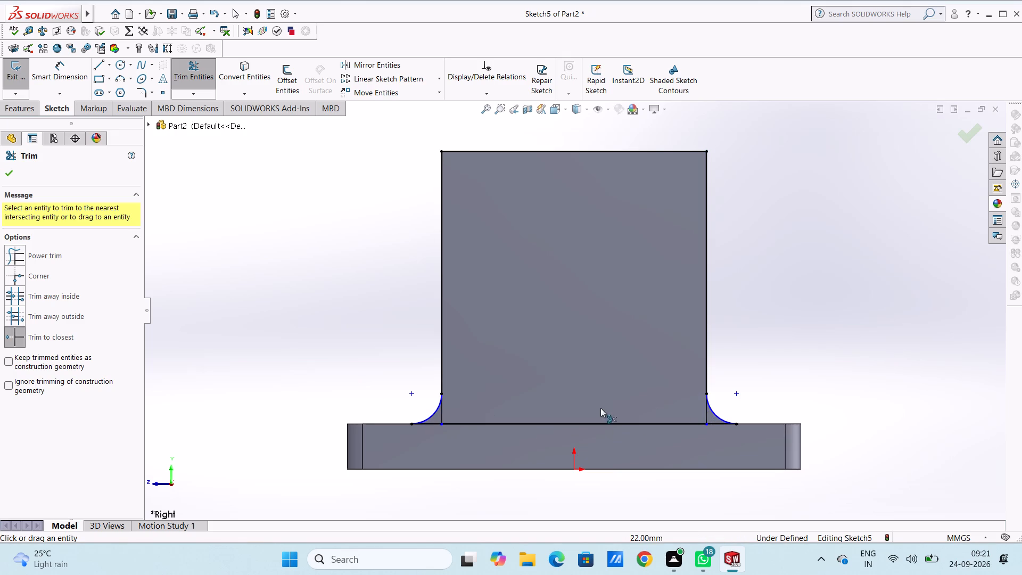
double_click(441, 413)
key(Escape)
key(Escape)
key(Escape)
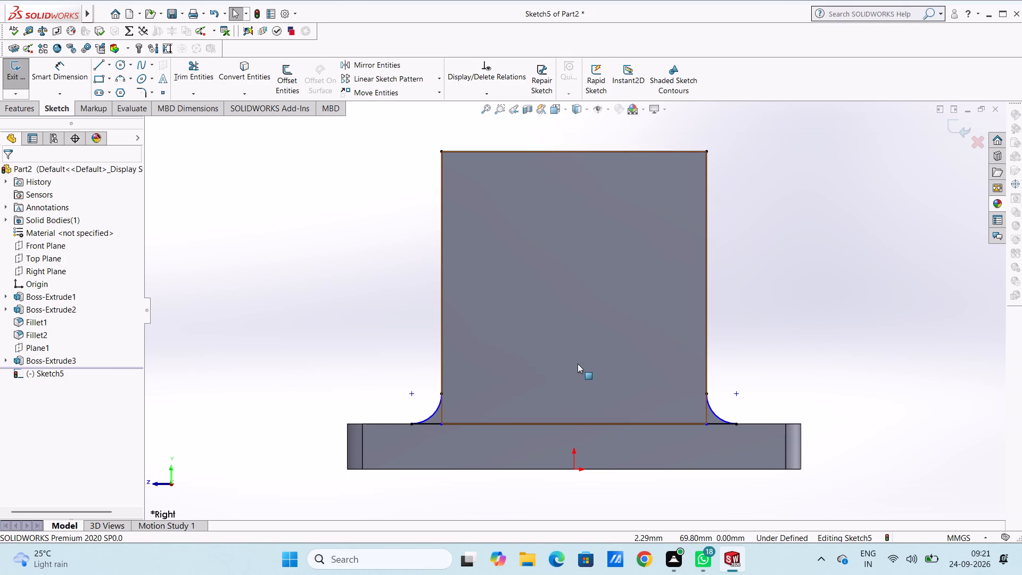
Dimension both base arcs with a 20 mm radius.
click(69, 75)
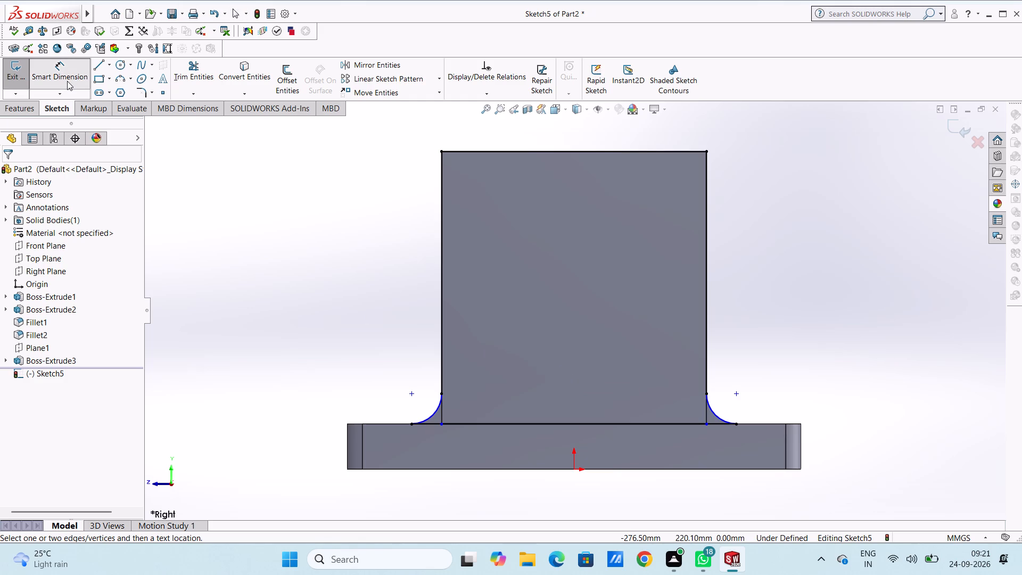
click(435, 416)
click(295, 270)
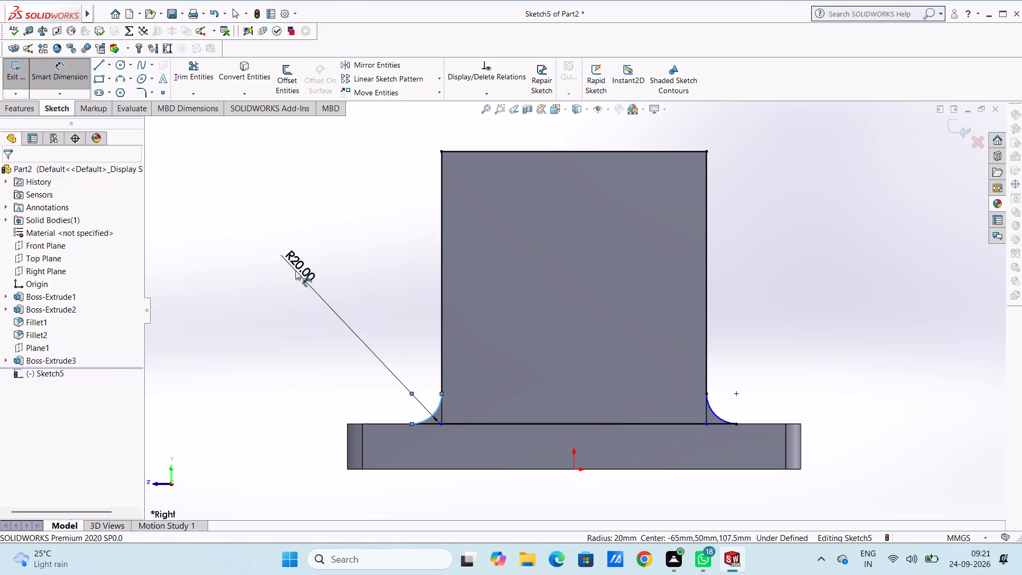
click(247, 252)
click(224, 198)
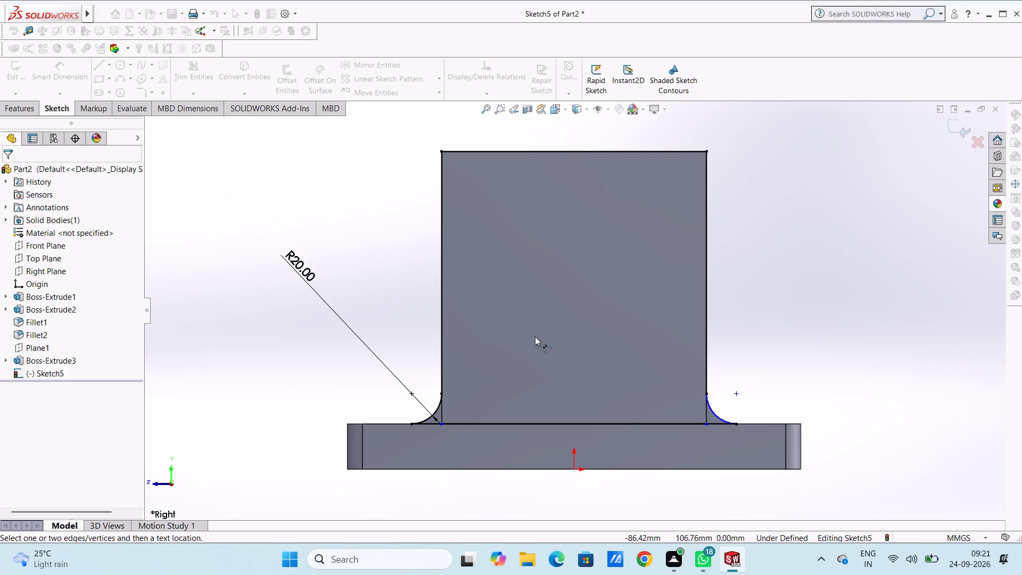
drag(717, 416, 719, 411)
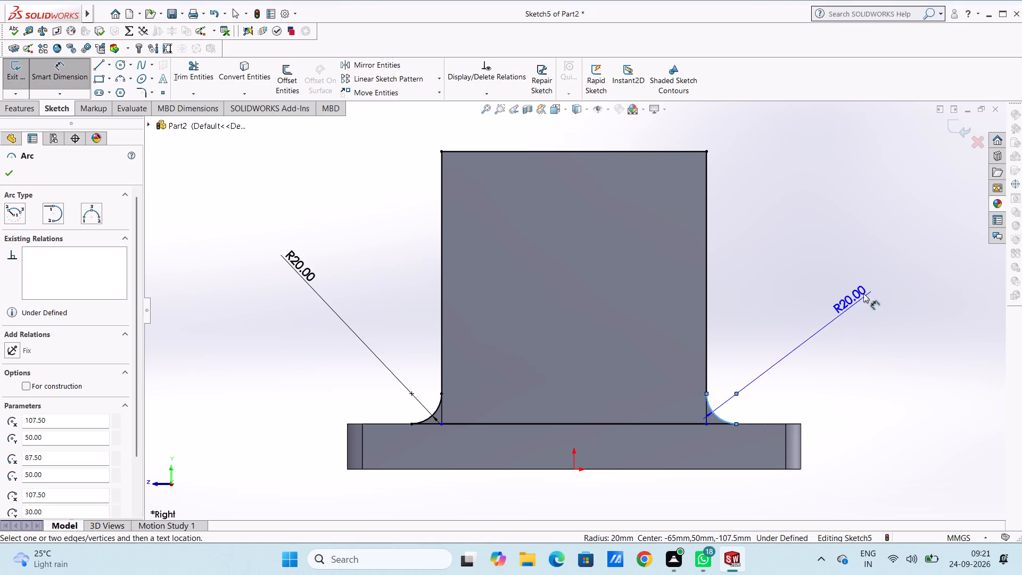
click(853, 256)
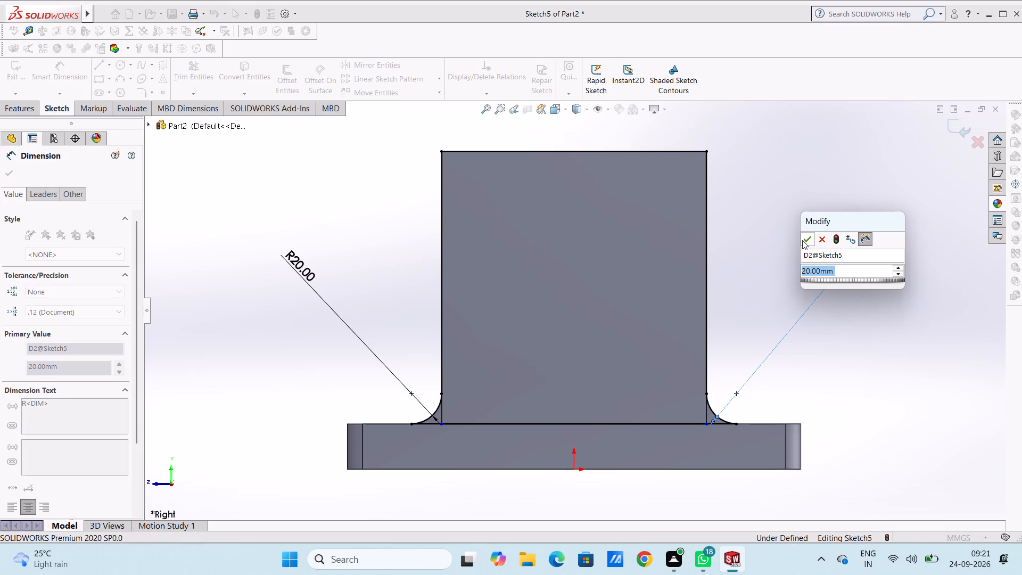
click(802, 240)
click(785, 239)
Cut-extrude the filleted profile region 10 mm blind into the first wall's inner face.
middle_drag(804, 220, 782, 266)
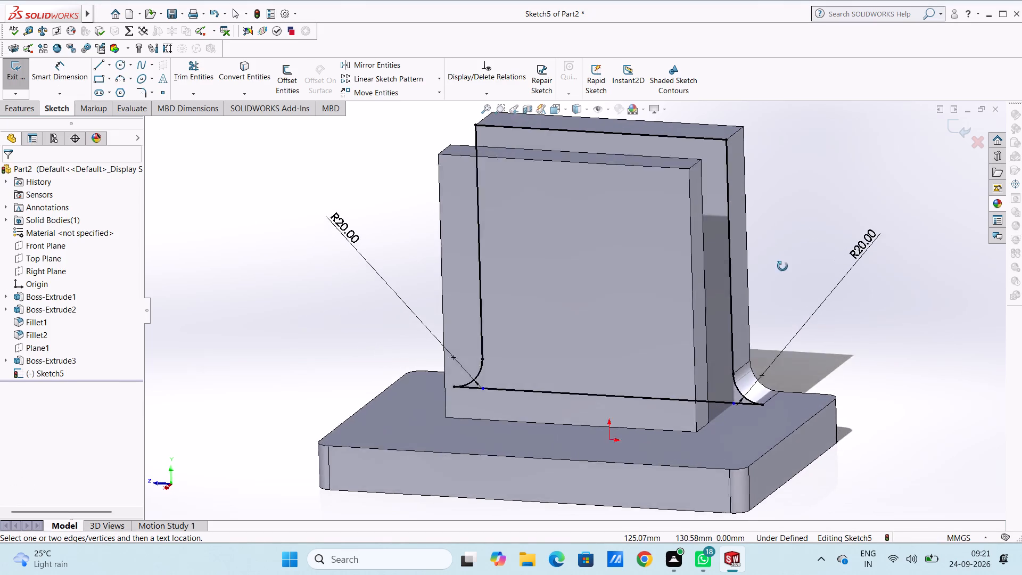
middle_drag(782, 266, 779, 278)
click(22, 108)
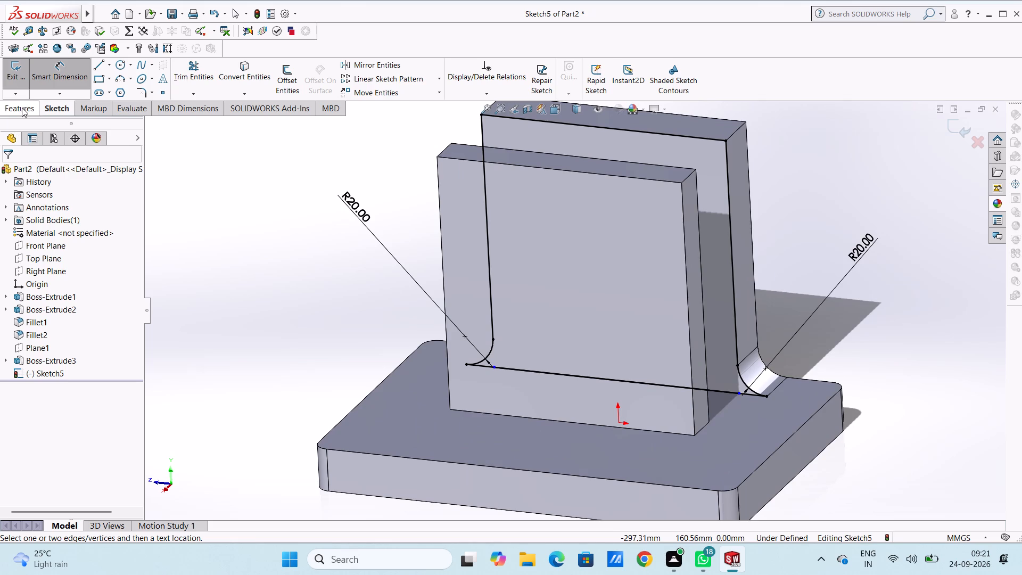
click(188, 79)
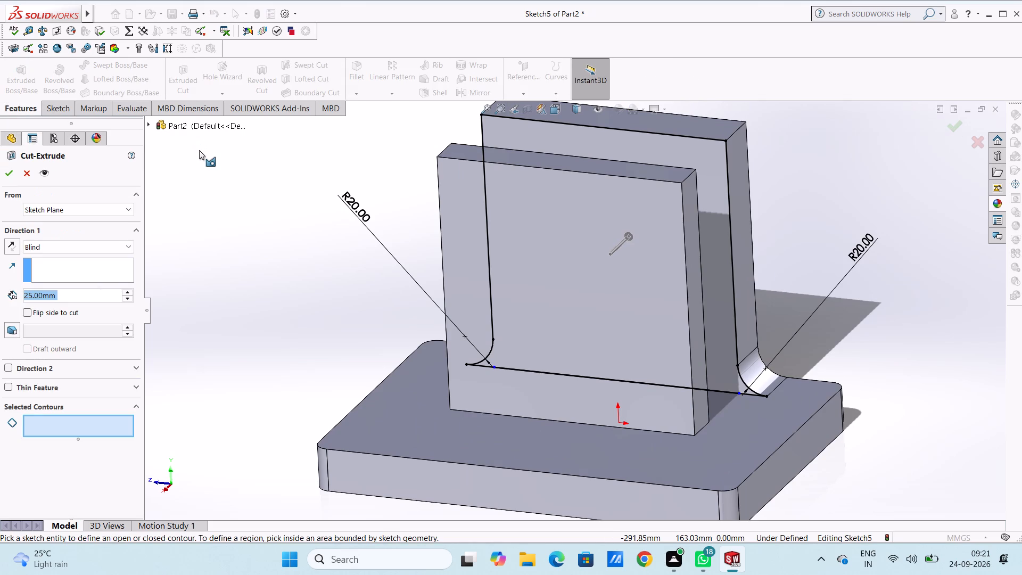
text(10)
key(Return)
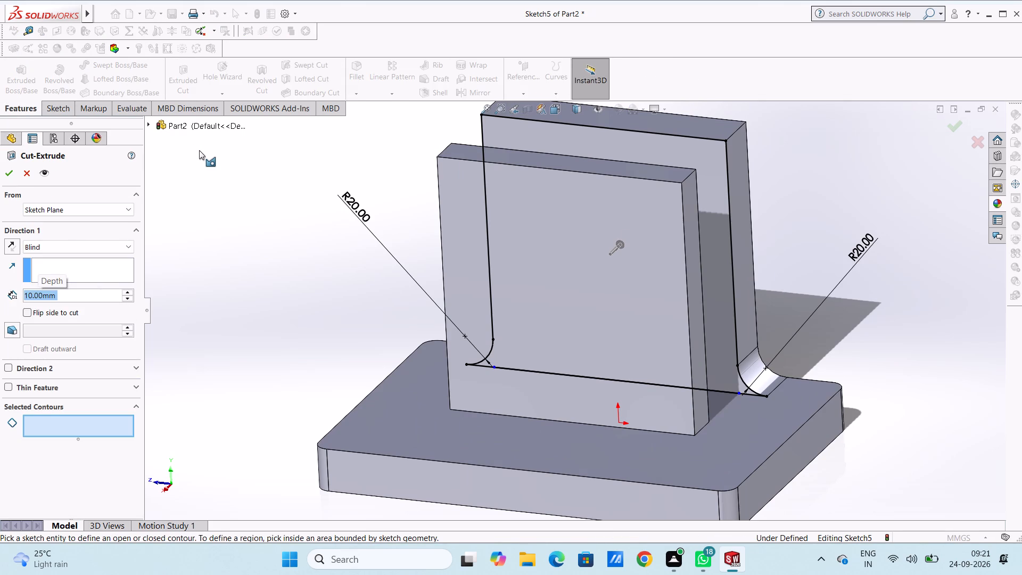
click(570, 143)
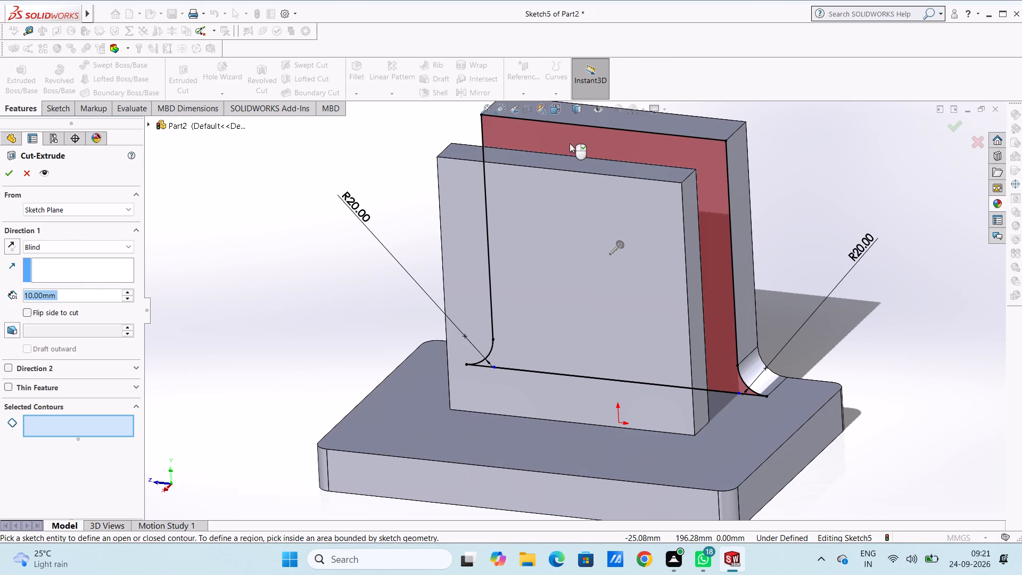
click(6, 176)
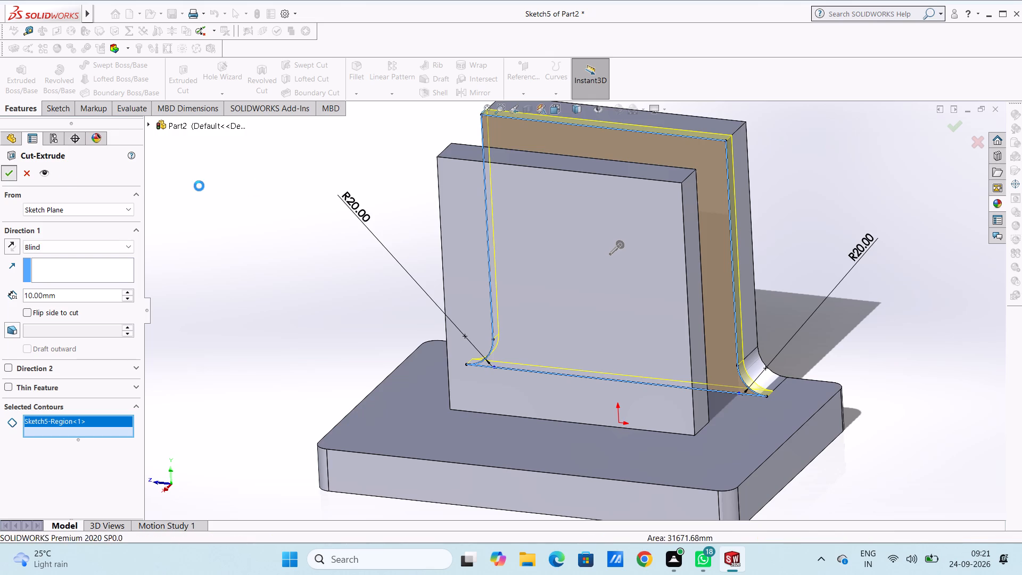
click(269, 186)
Fillet the two short base edges of the second upright wall with a 20 mm symmetric radius.
middle_drag(320, 185, 311, 194)
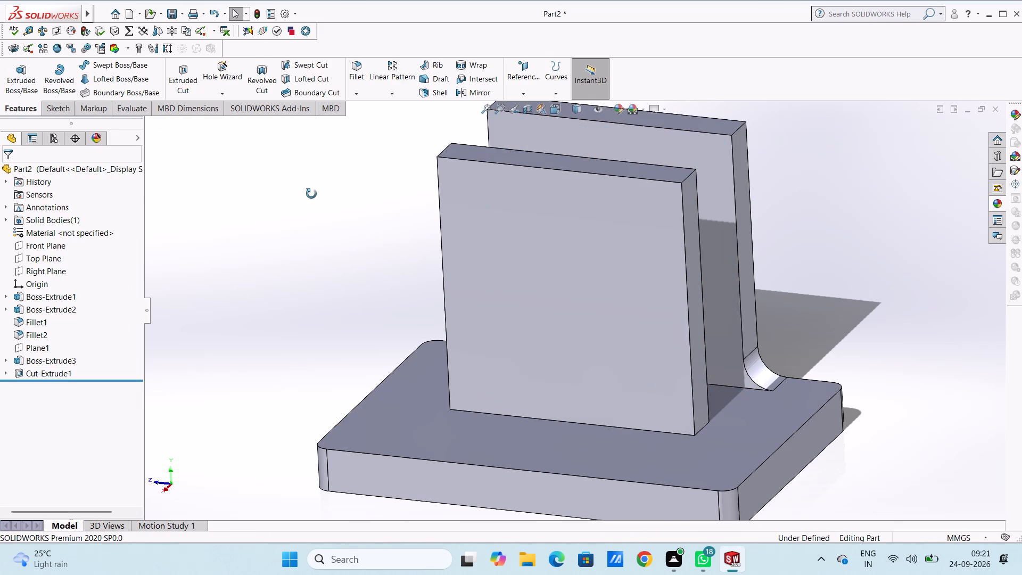
middle_drag(311, 194, 294, 202)
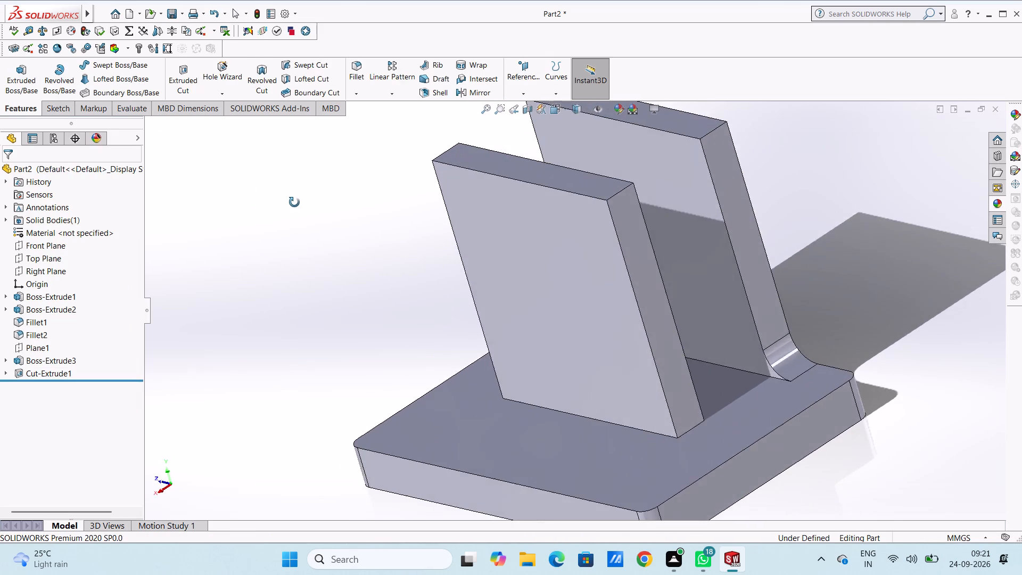
middle_drag(294, 202, 302, 202)
scroll(767, 411, down, 4)
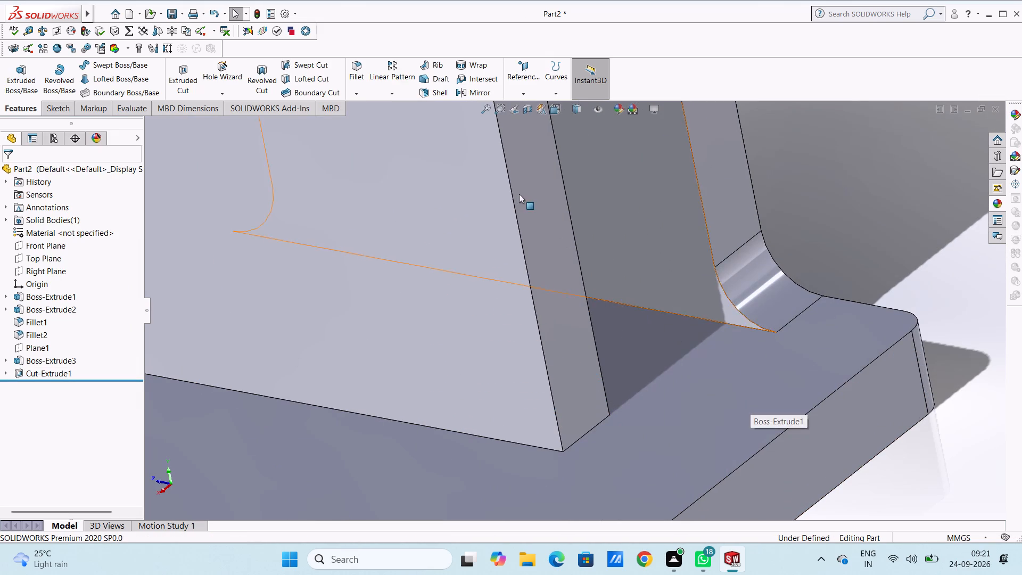
click(353, 69)
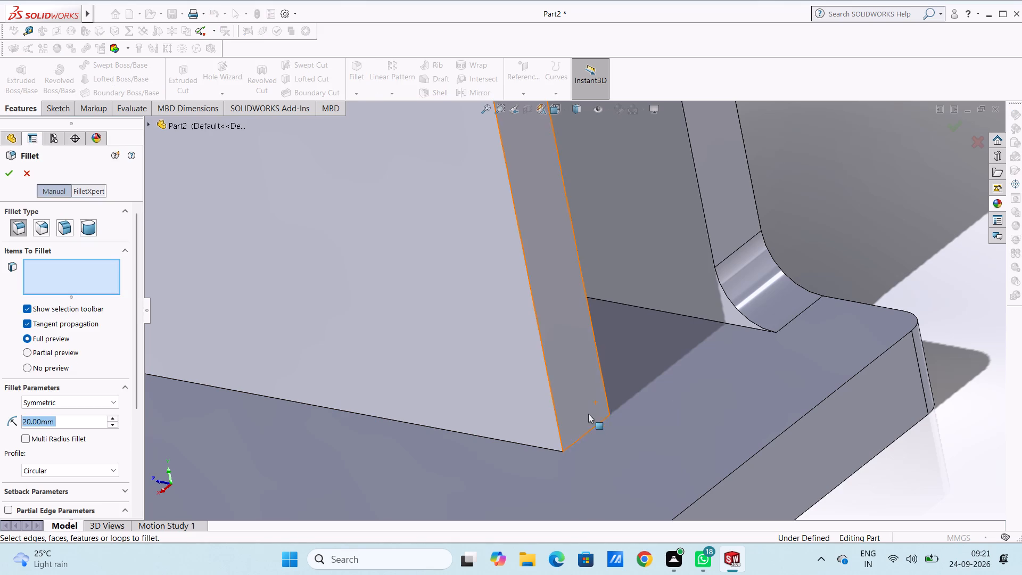
click(590, 429)
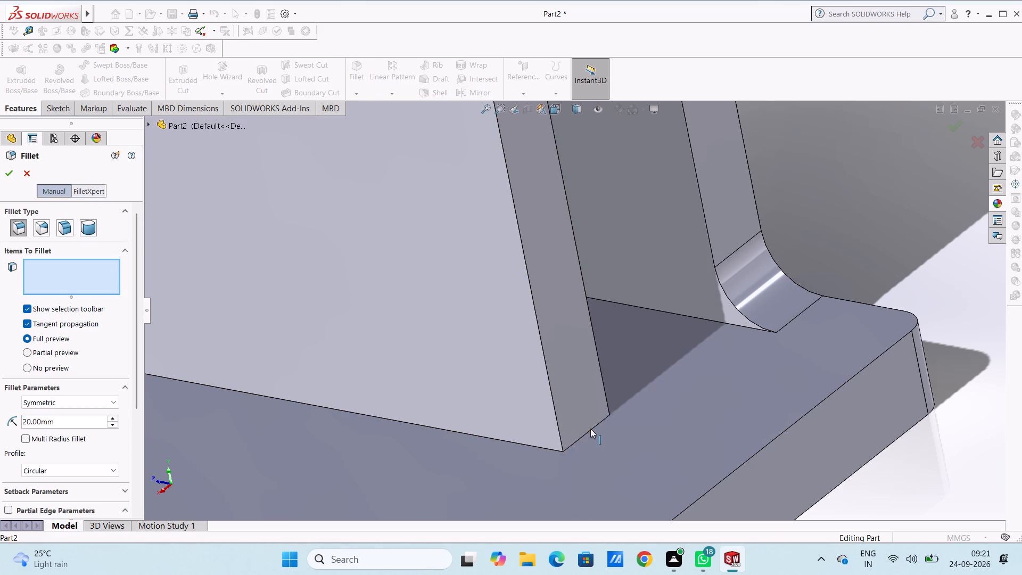
scroll(590, 429, up, 5)
scroll(520, 380, up, 1)
middle_drag(531, 373, 654, 396)
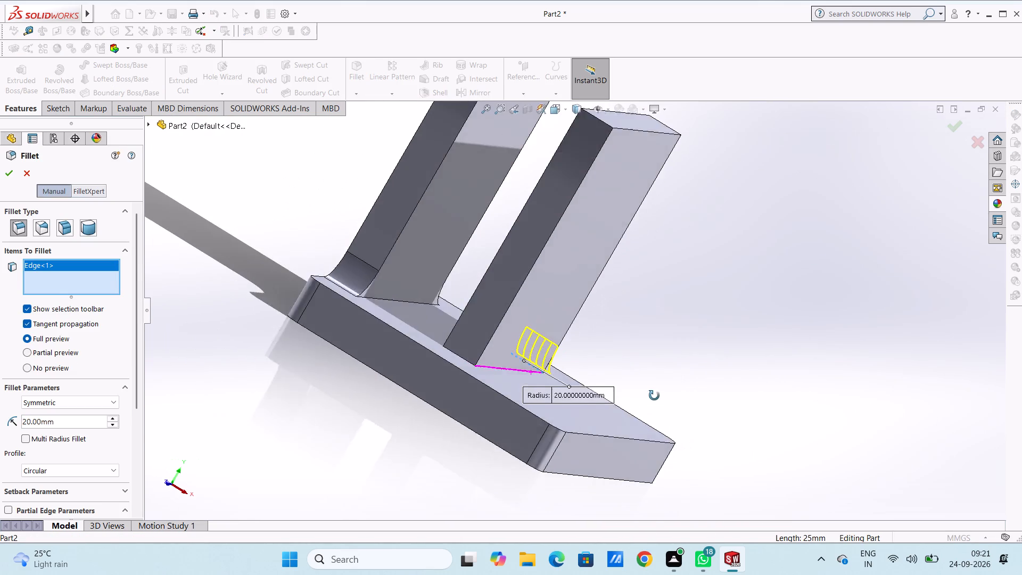
middle_drag(654, 396, 647, 411)
scroll(417, 364, down, 4)
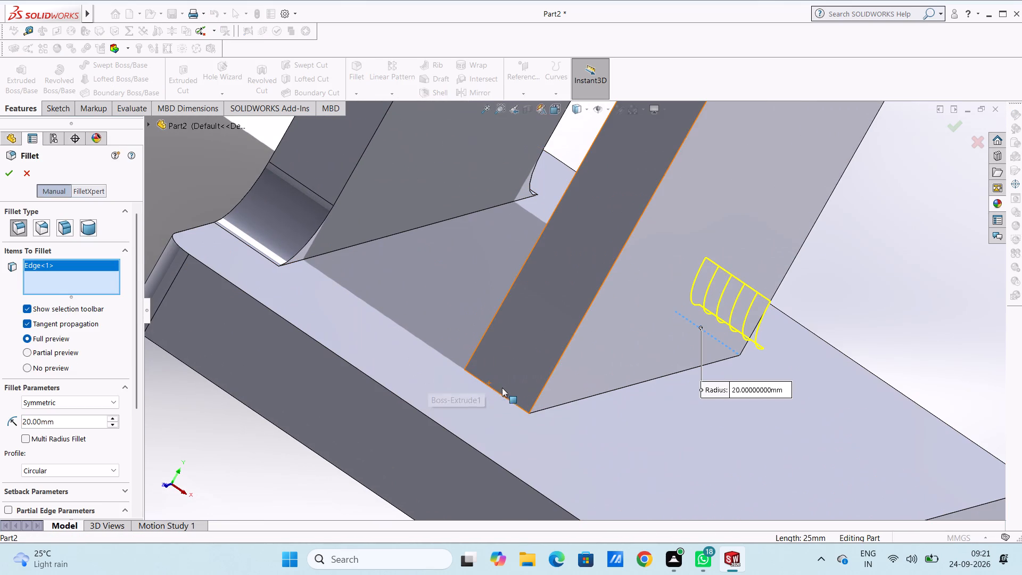
click(507, 398)
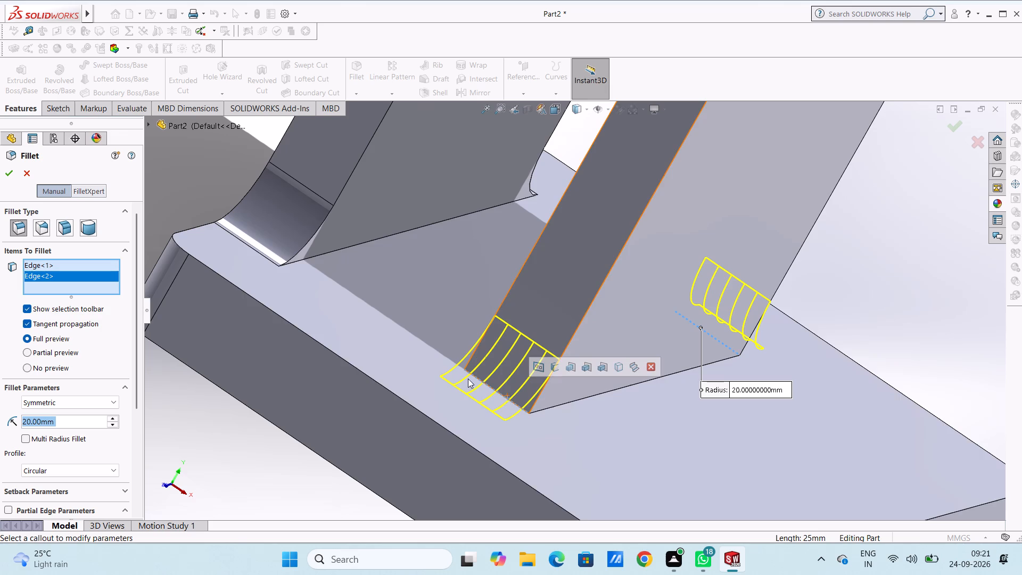
click(11, 175)
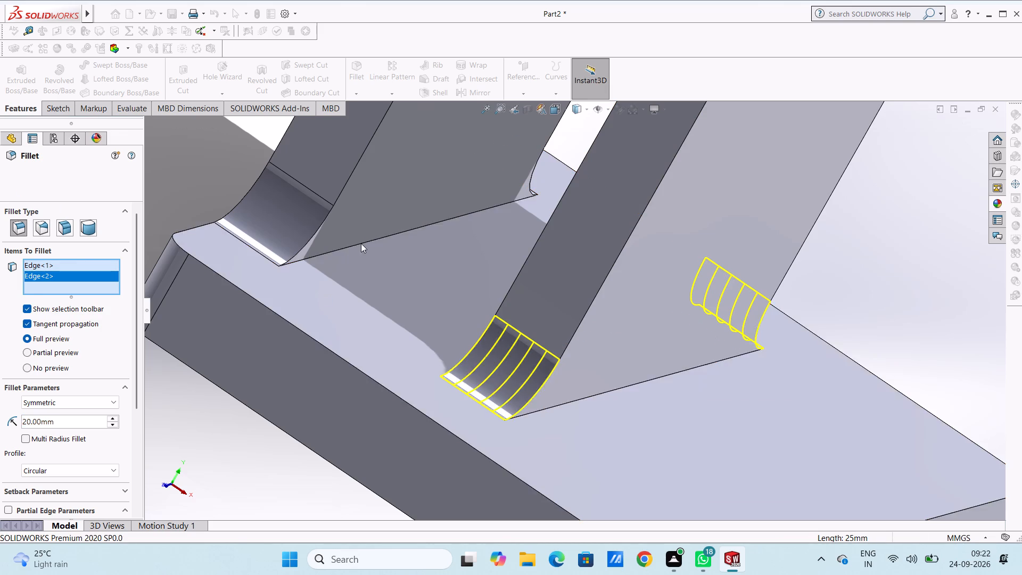
Examine the two filleted upright walls and the base plate from several sides.
scroll(374, 245, up, 8)
middle_drag(377, 303, 344, 284)
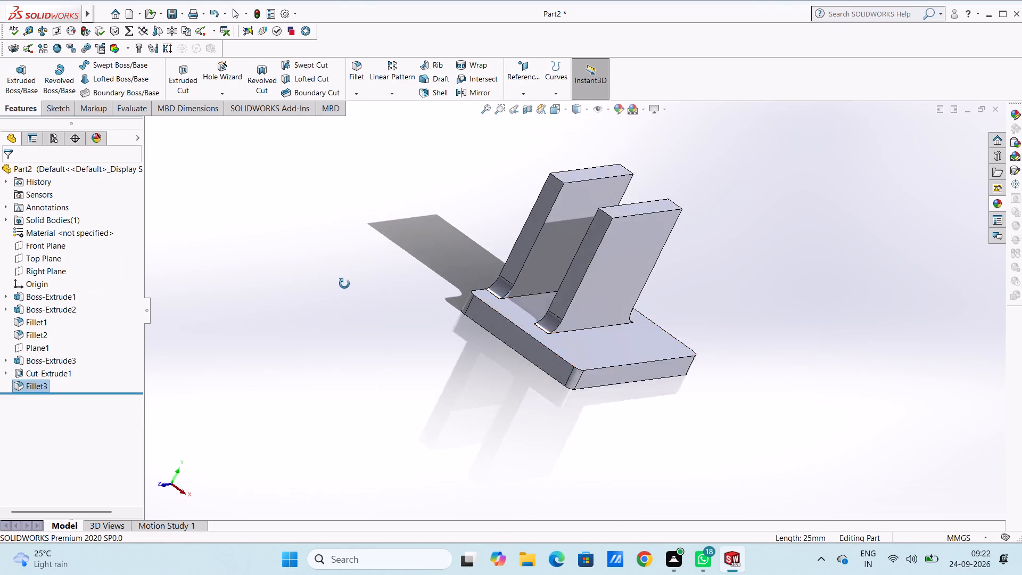
middle_drag(344, 284, 271, 274)
middle_drag(467, 223, 415, 237)
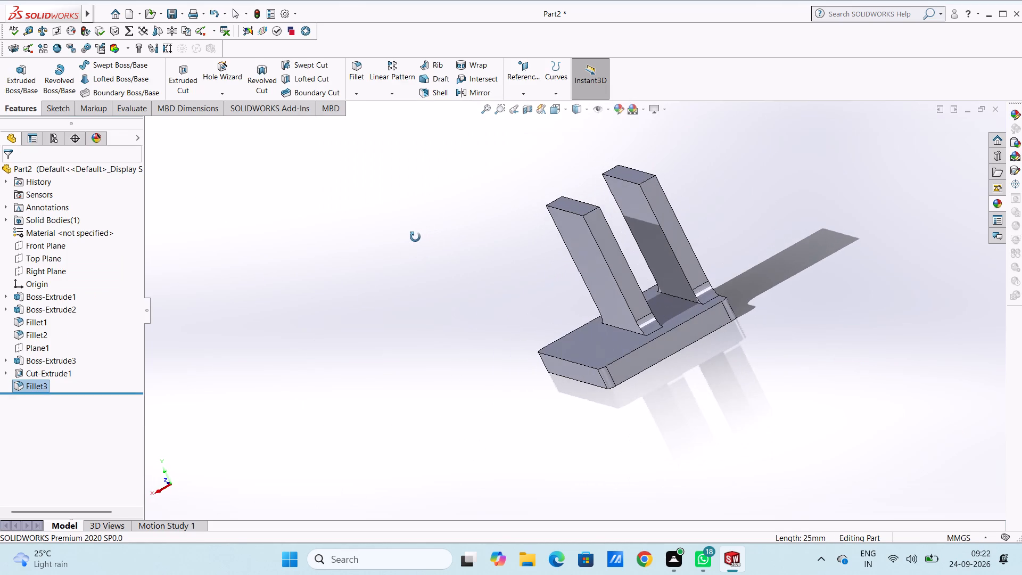
middle_drag(415, 237, 498, 244)
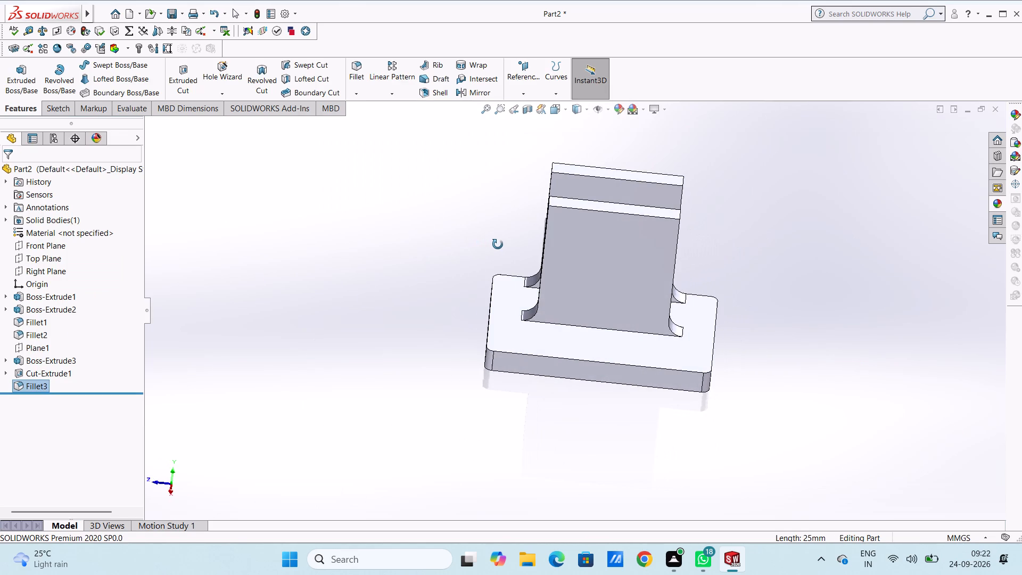
middle_drag(498, 244, 507, 251)
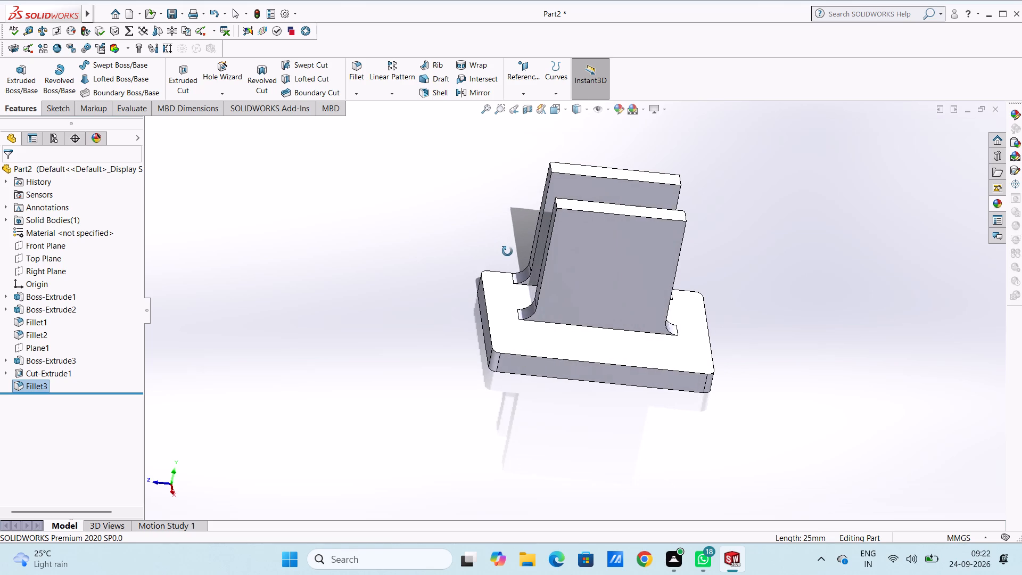
middle_drag(507, 251, 481, 286)
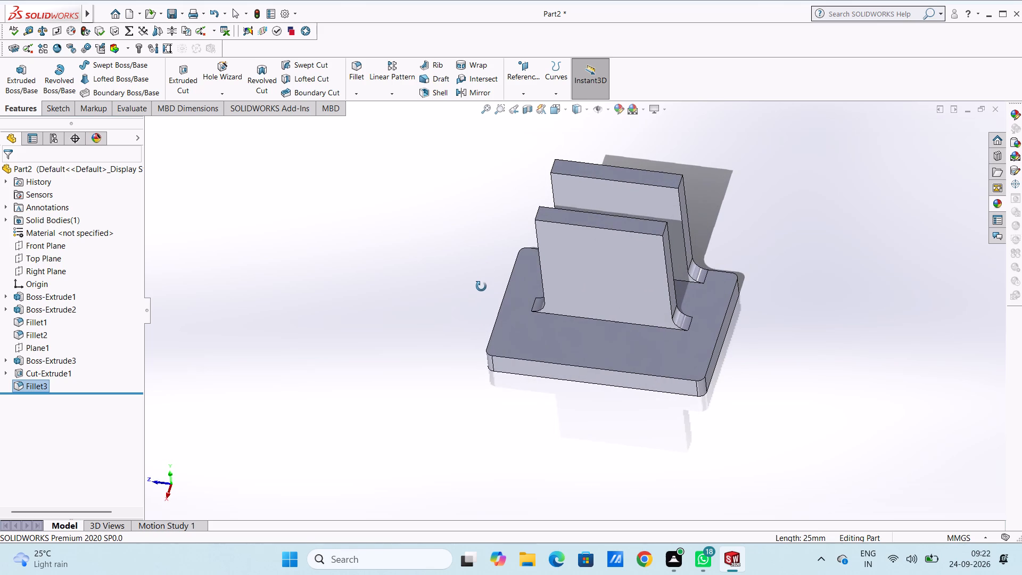
middle_drag(481, 286, 475, 293)
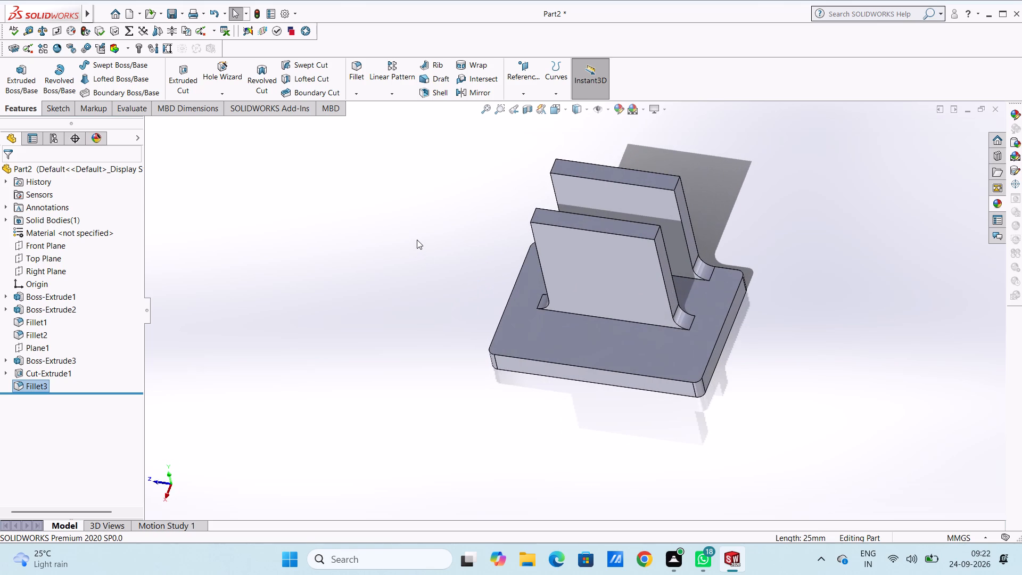
Sketch a corner rectangle 175 mm wide and 180 mm high on the base plate's long side face, matching the existing walls' outline.
key(ctrl+3)
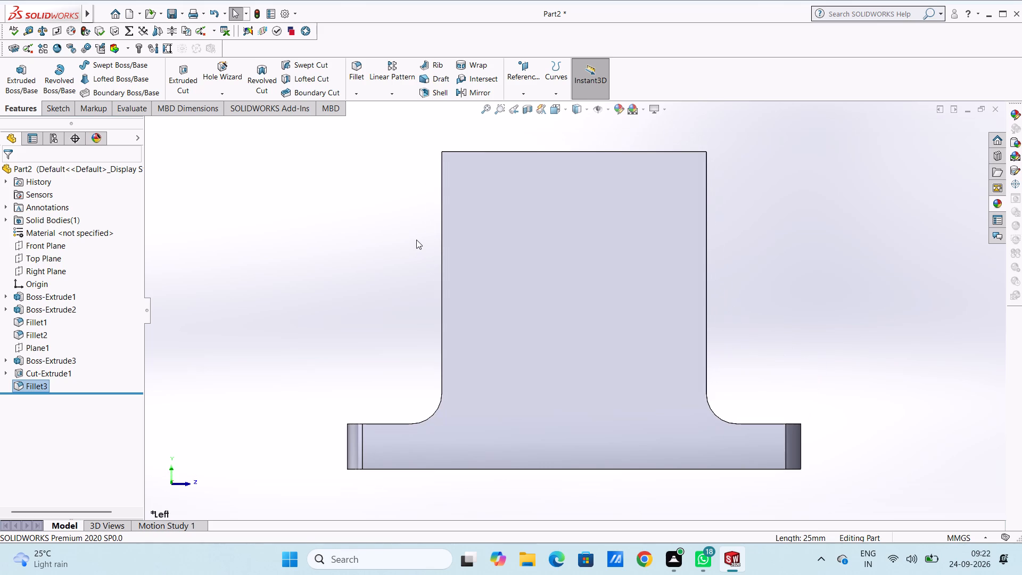
key(ctrl+4)
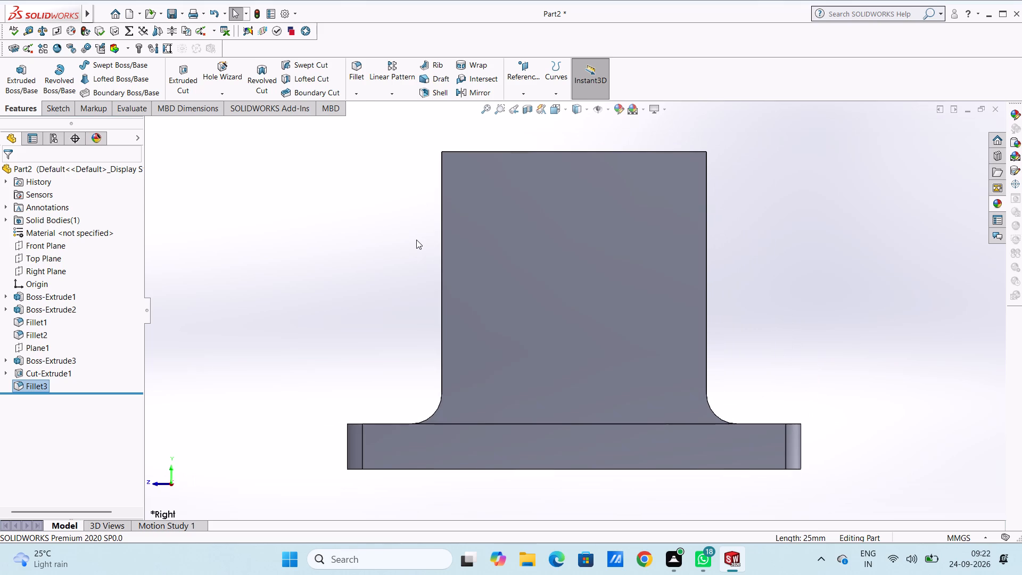
click(505, 450)
click(553, 424)
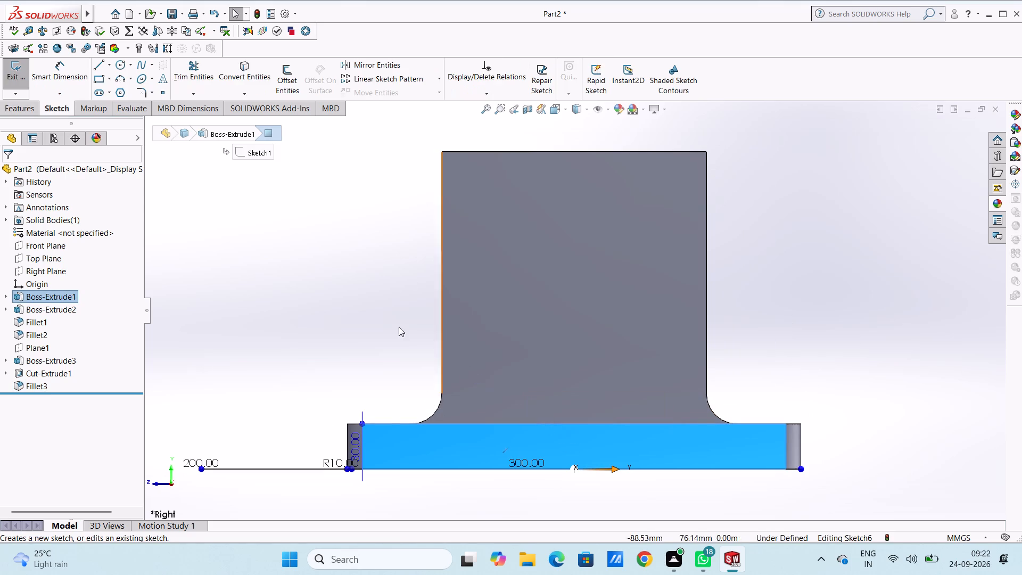
click(384, 317)
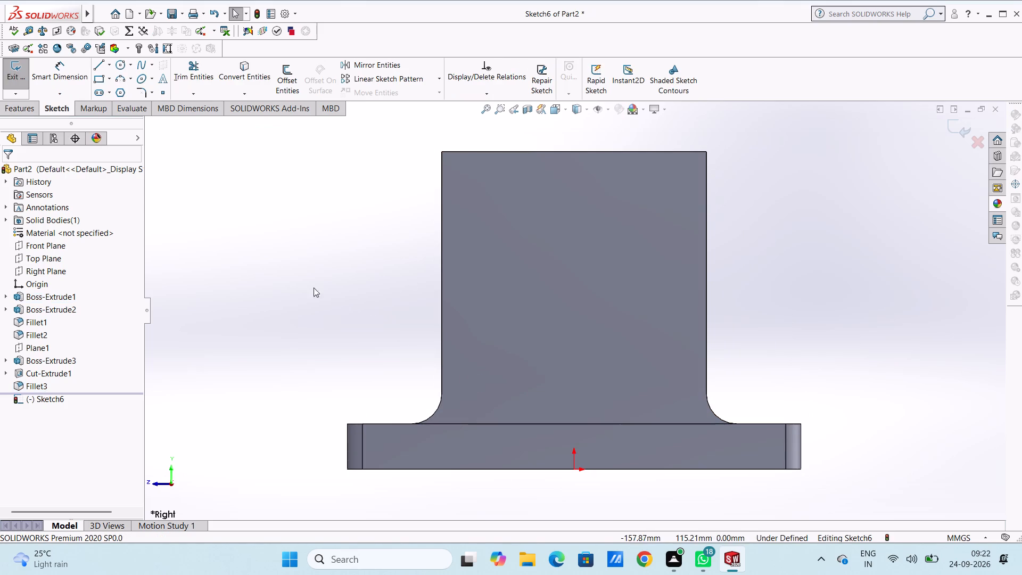
click(100, 79)
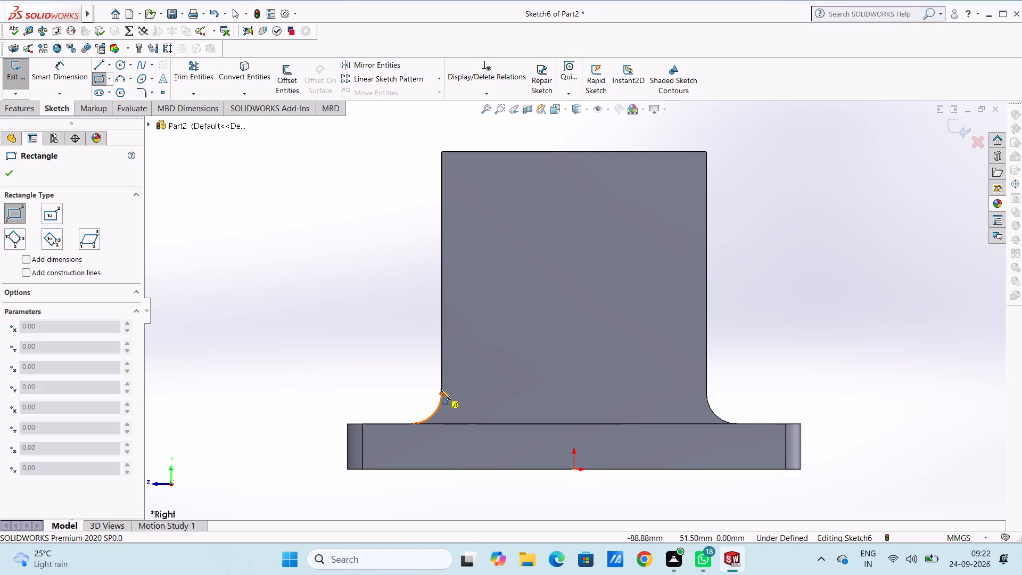
click(440, 424)
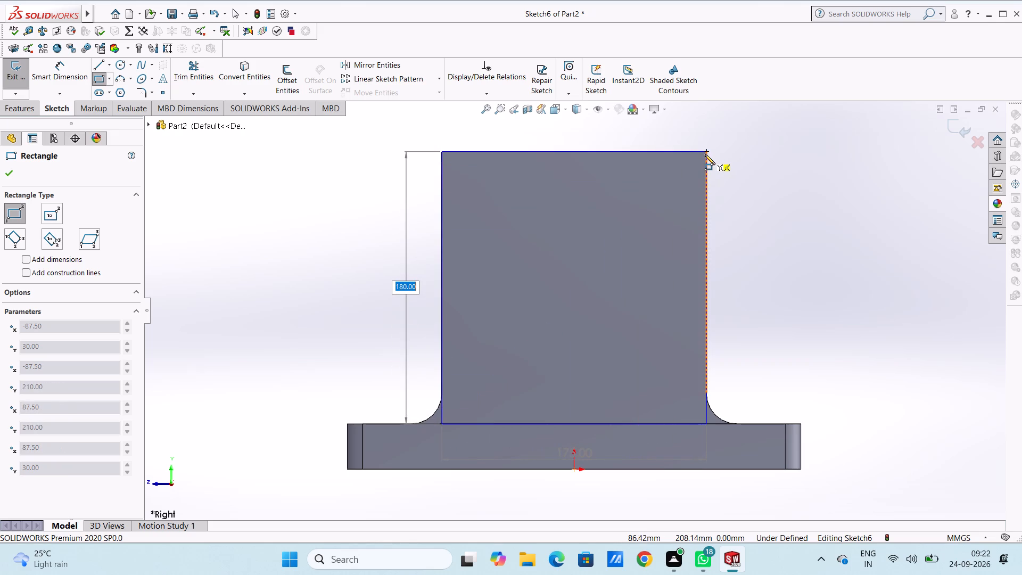
key(Return)
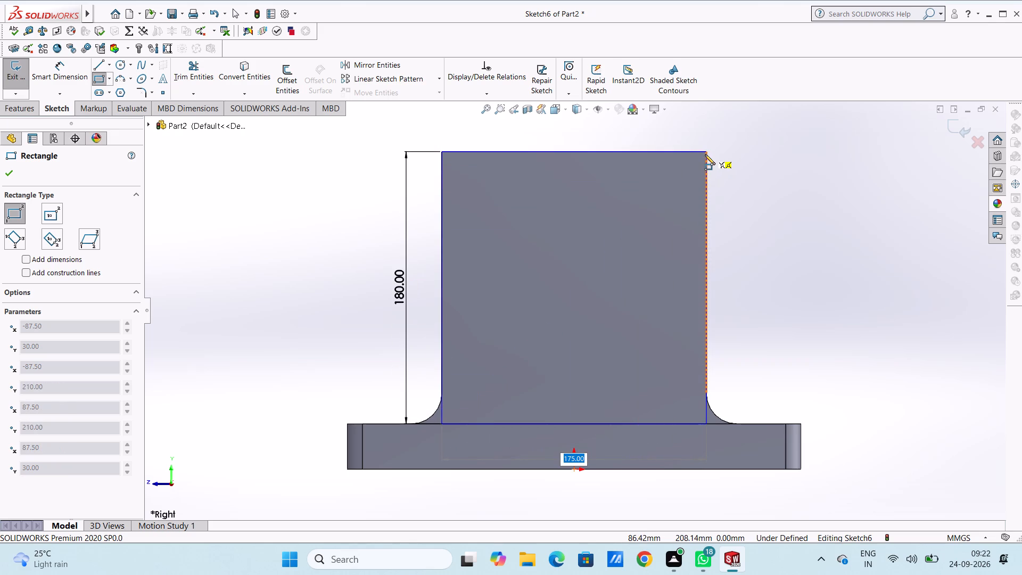
key(Return)
key(Escape)
key(Escape)
key(Escape)
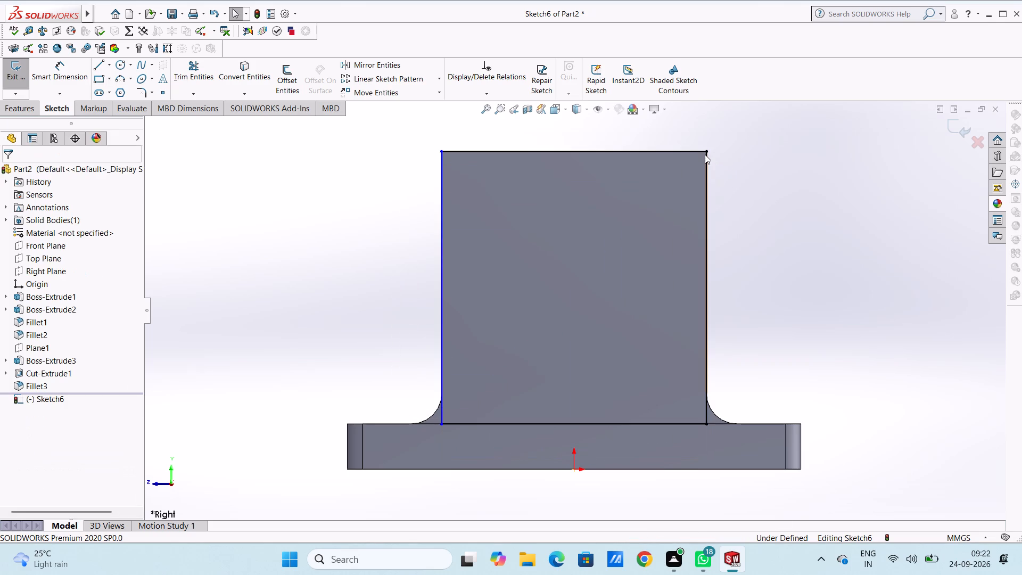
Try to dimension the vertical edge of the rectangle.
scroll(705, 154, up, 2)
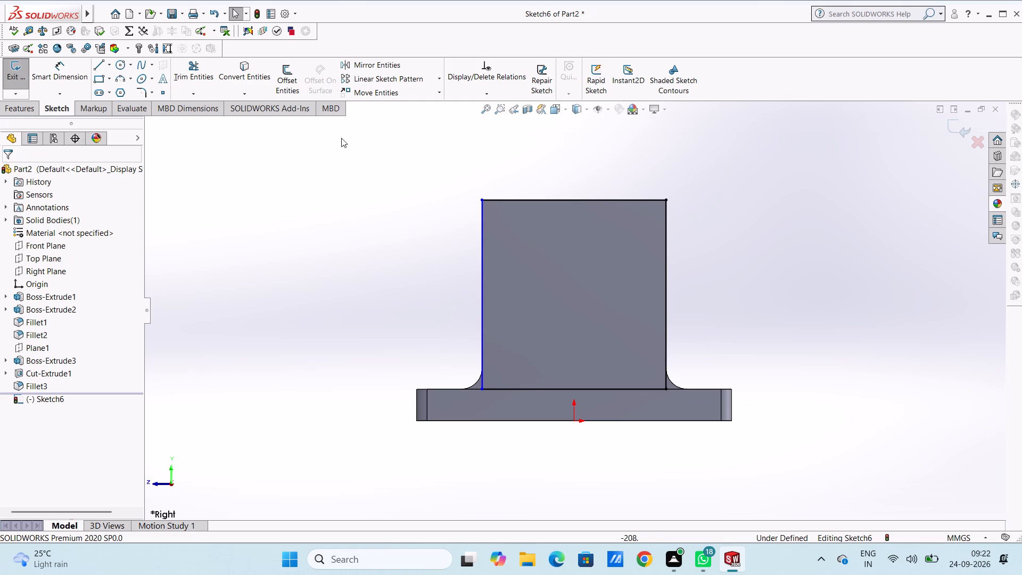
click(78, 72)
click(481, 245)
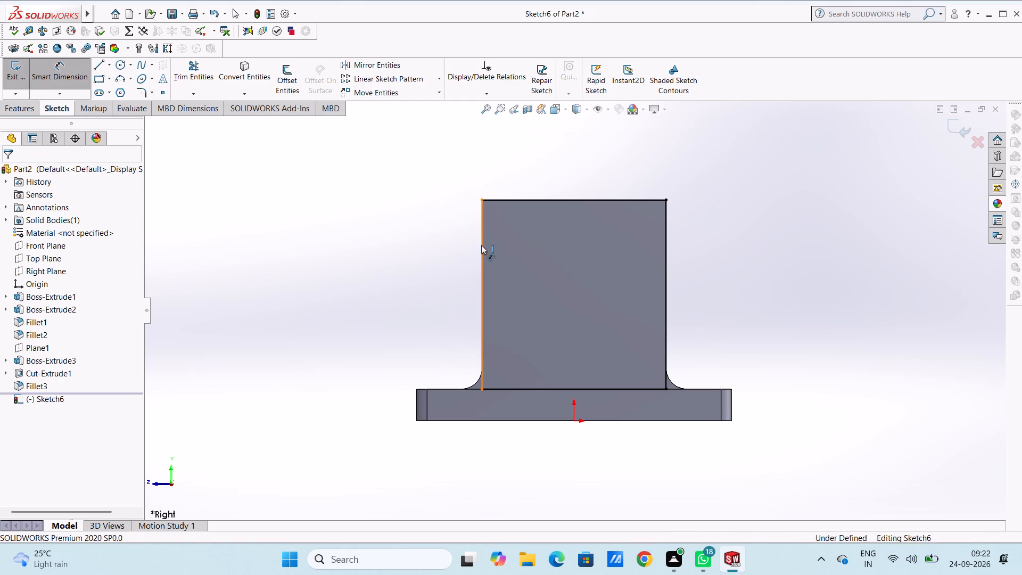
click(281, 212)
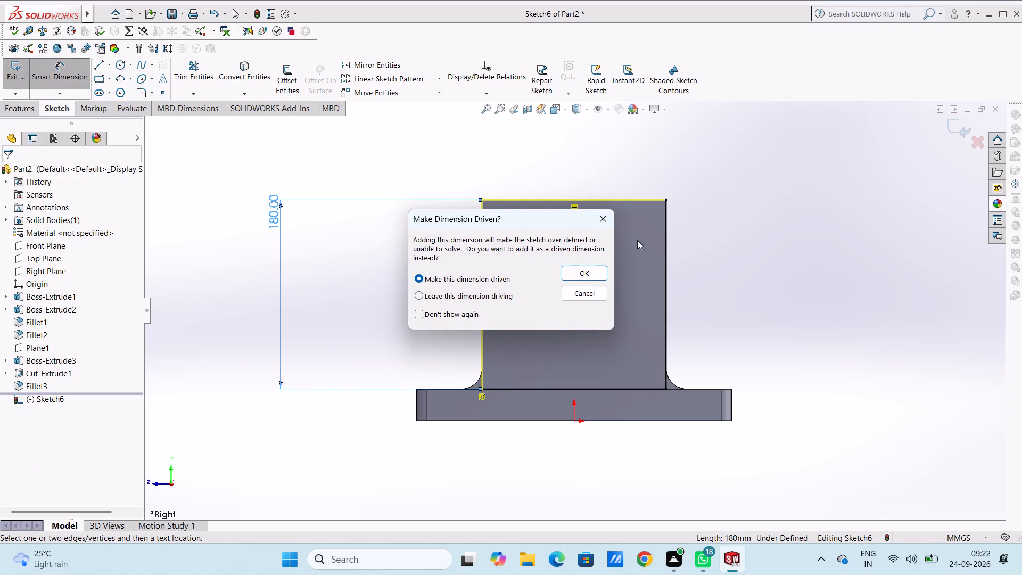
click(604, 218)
Dimension the rectangle's top edge at 175 mm.
click(611, 203)
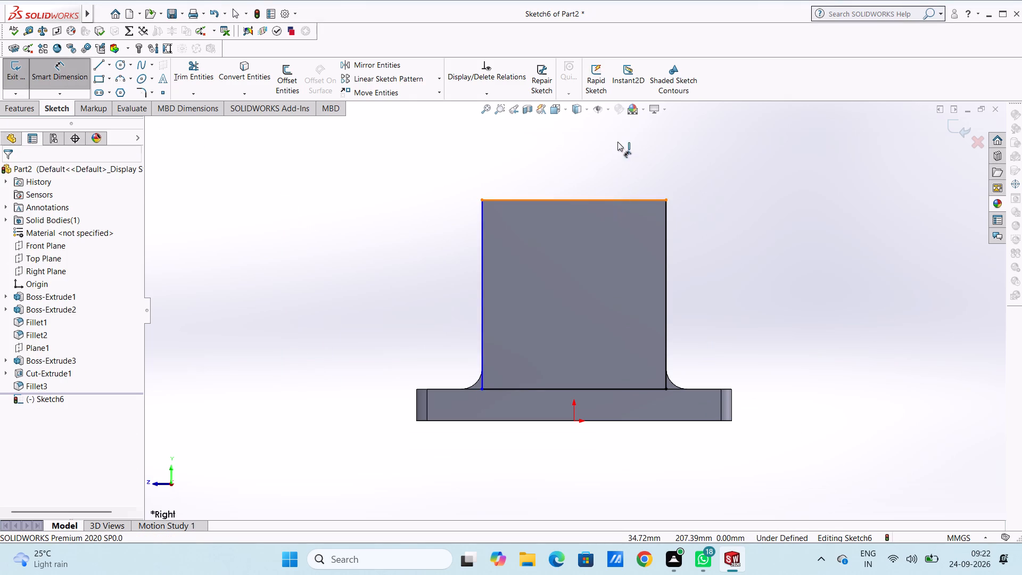
click(617, 122)
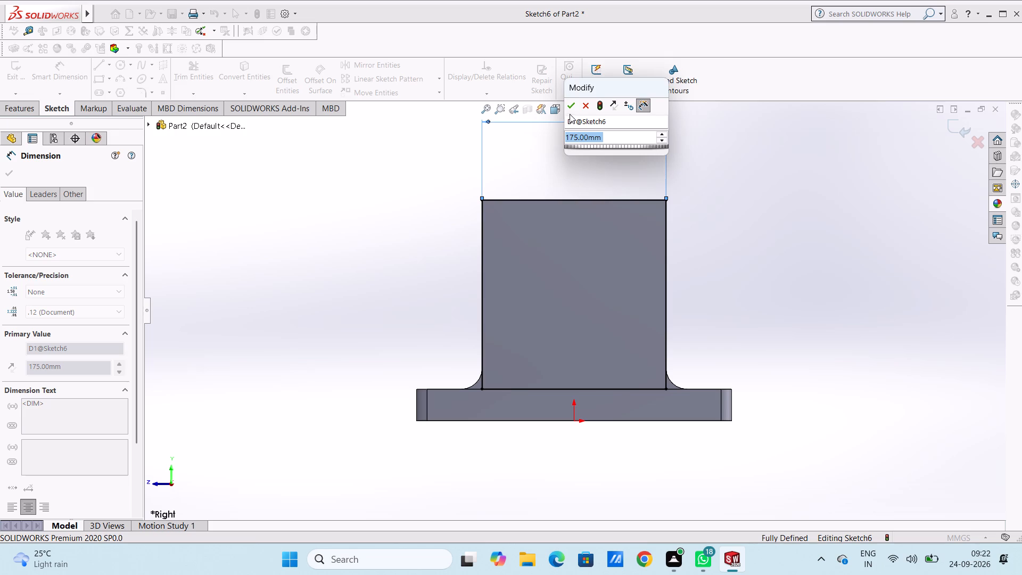
click(572, 106)
click(459, 183)
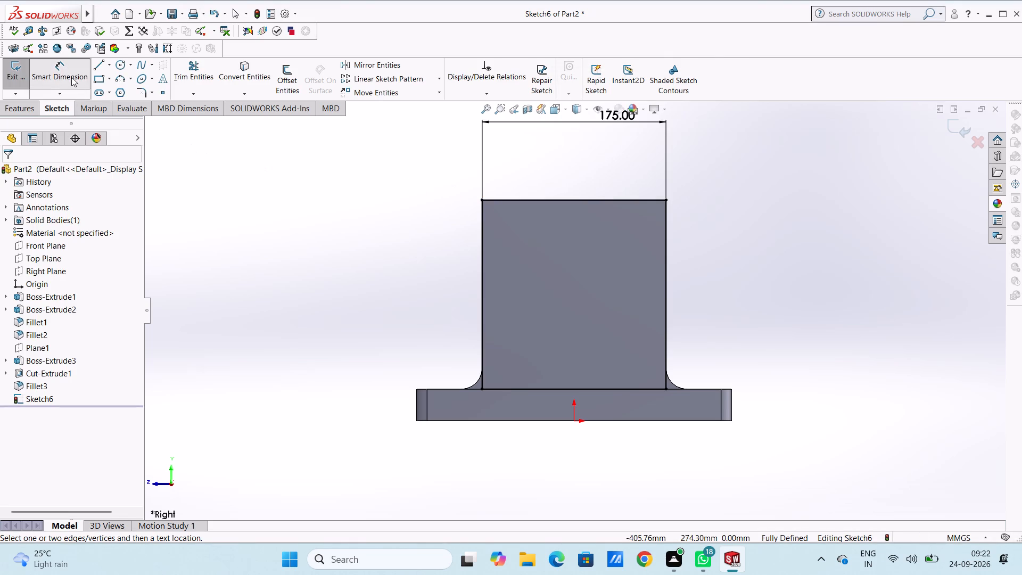
click(71, 77)
Boss-extrude the rectangle 25 mm blind in the reversed direction over the plate, merged with the body, as a third upright wall.
middle_drag(732, 169, 693, 202)
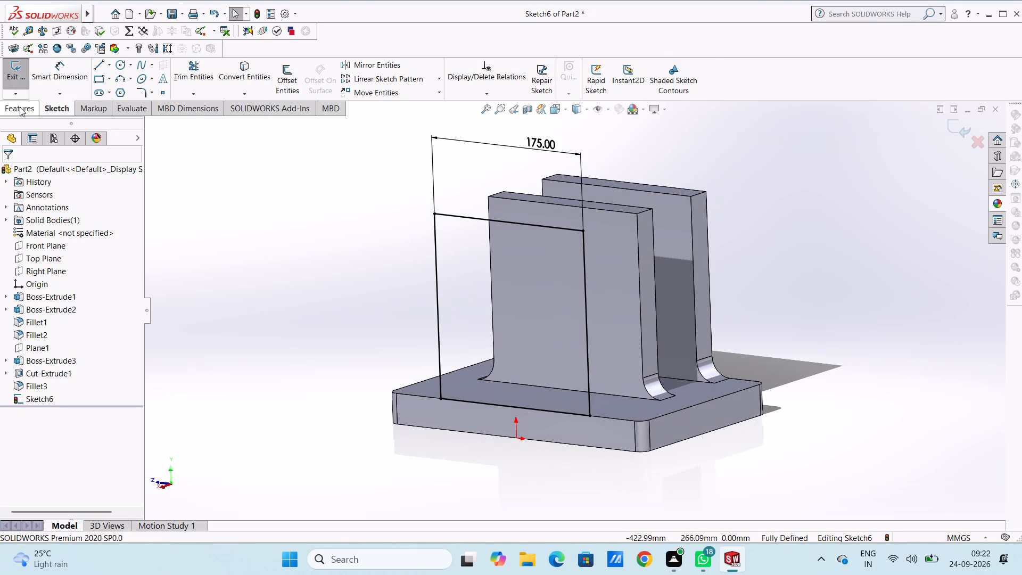
click(20, 106)
click(19, 75)
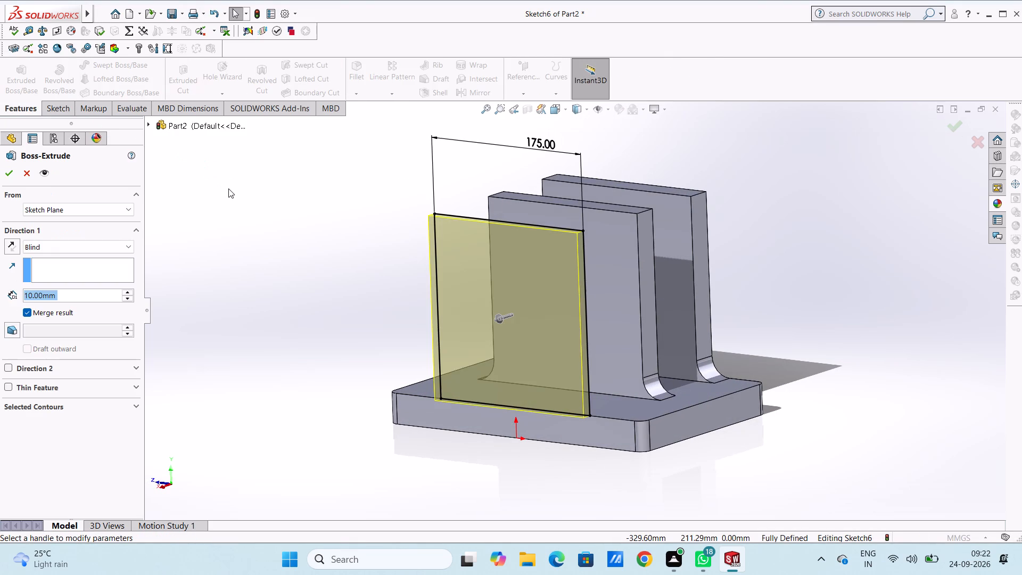
click(9, 248)
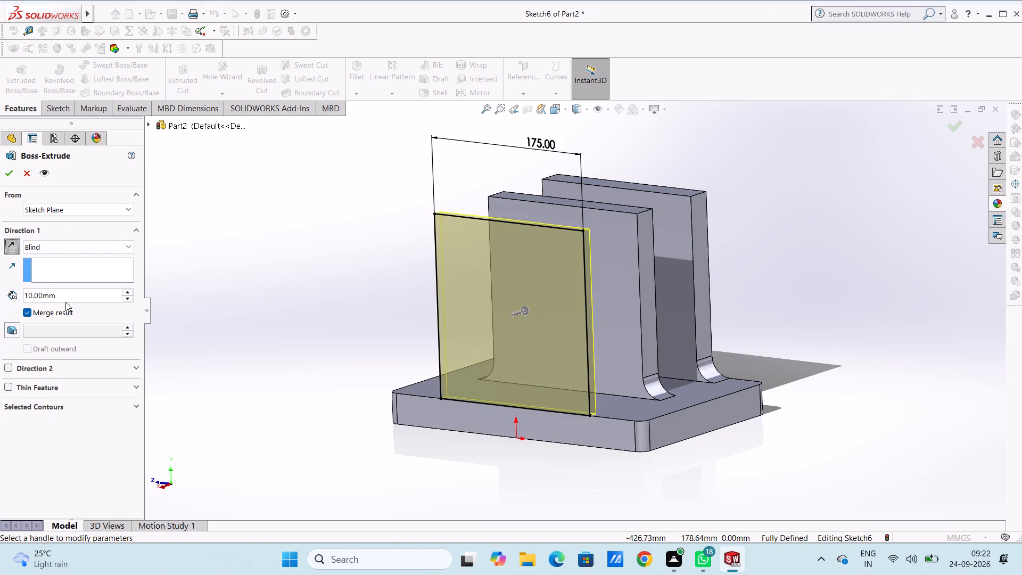
double_click(80, 296)
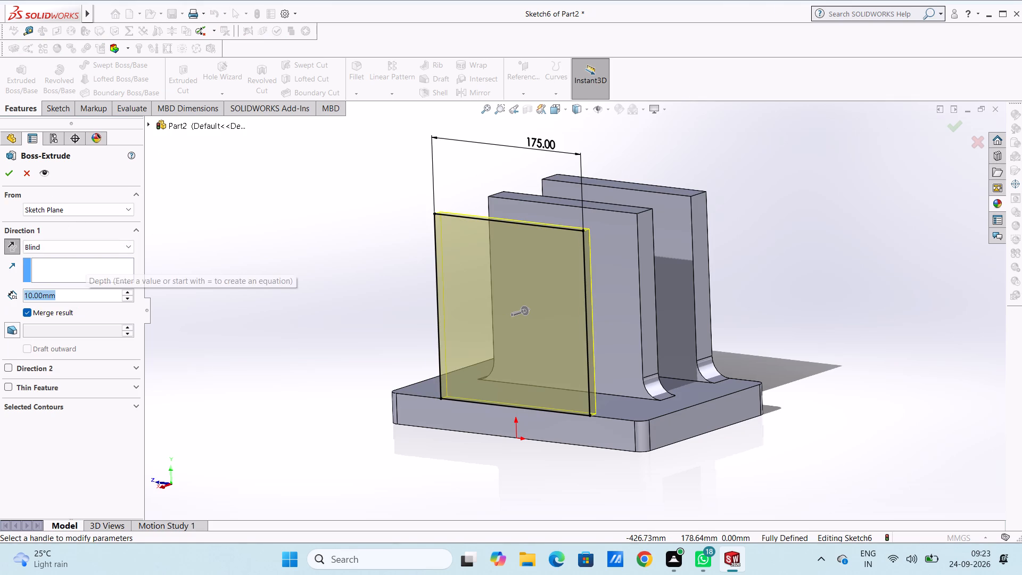
text(25)
key(Return)
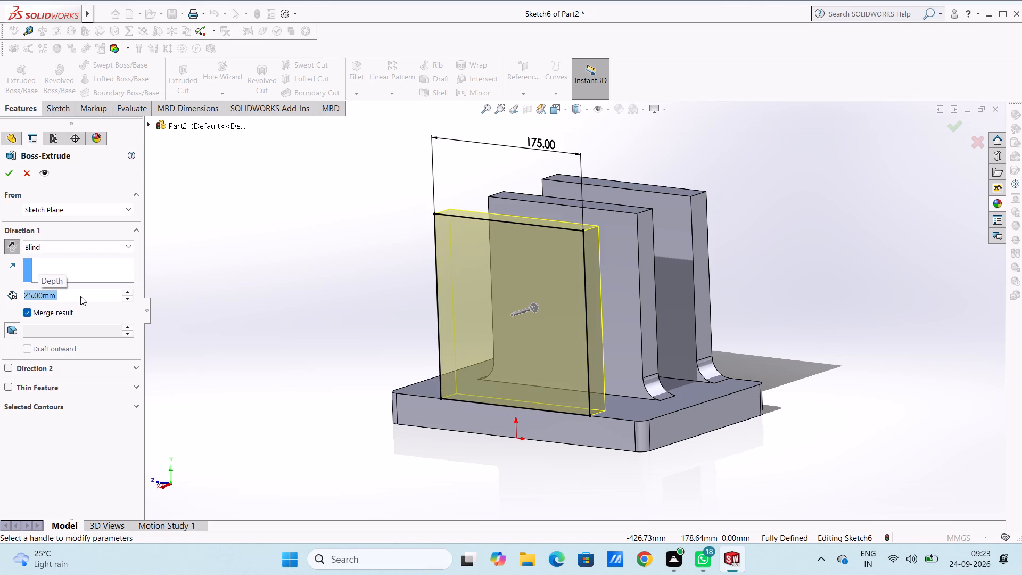
click(6, 174)
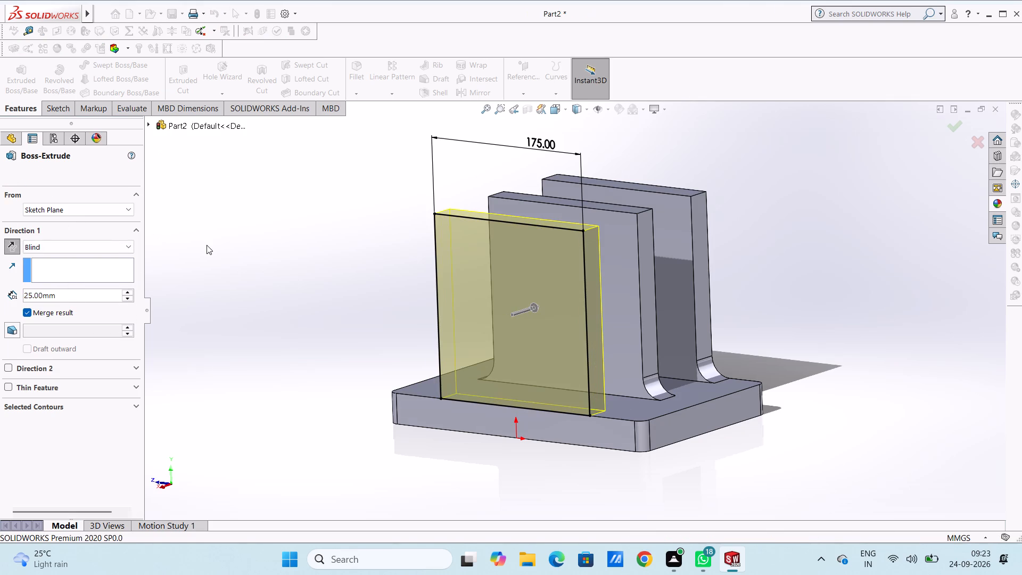
click(207, 245)
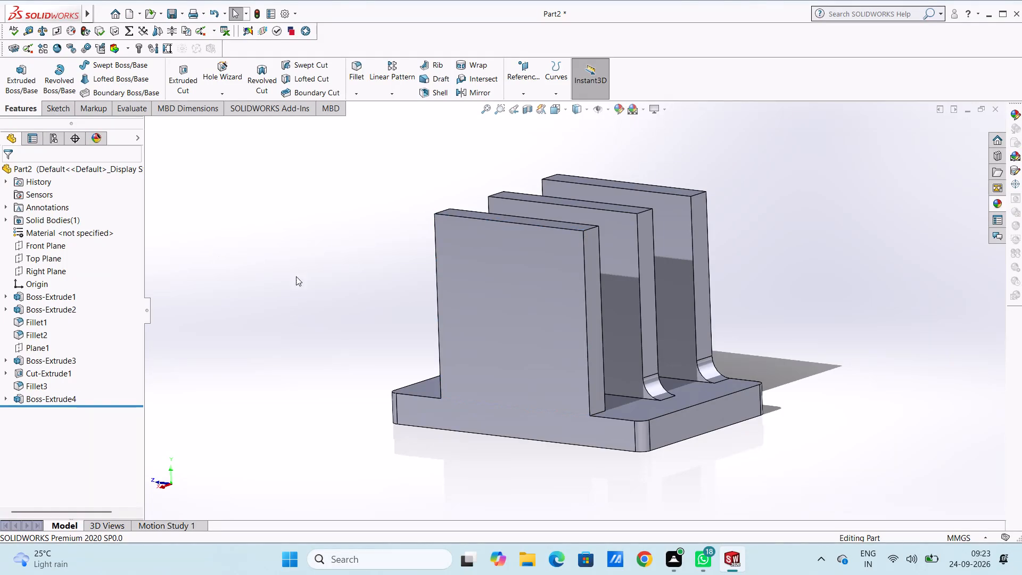
Set up a 20 mm symmetric fillet on the short top edges at the same end of all three upright walls.
scroll(605, 230, down, 3)
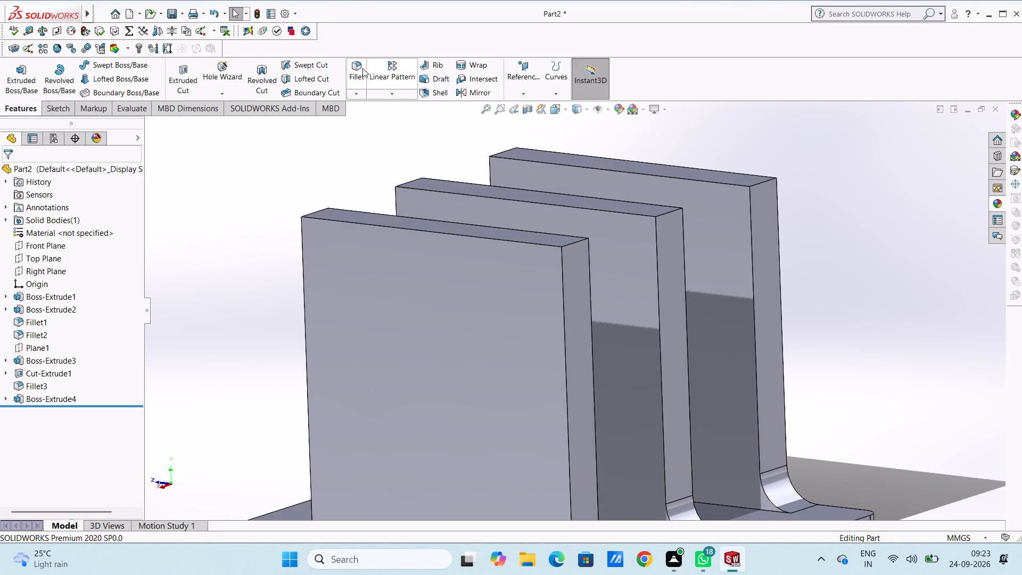
click(357, 67)
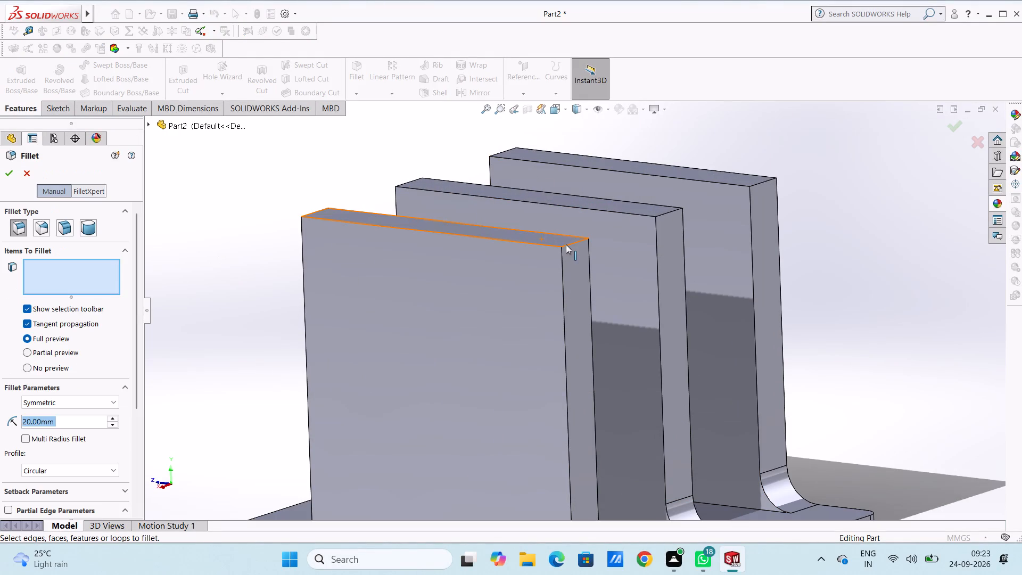
click(567, 245)
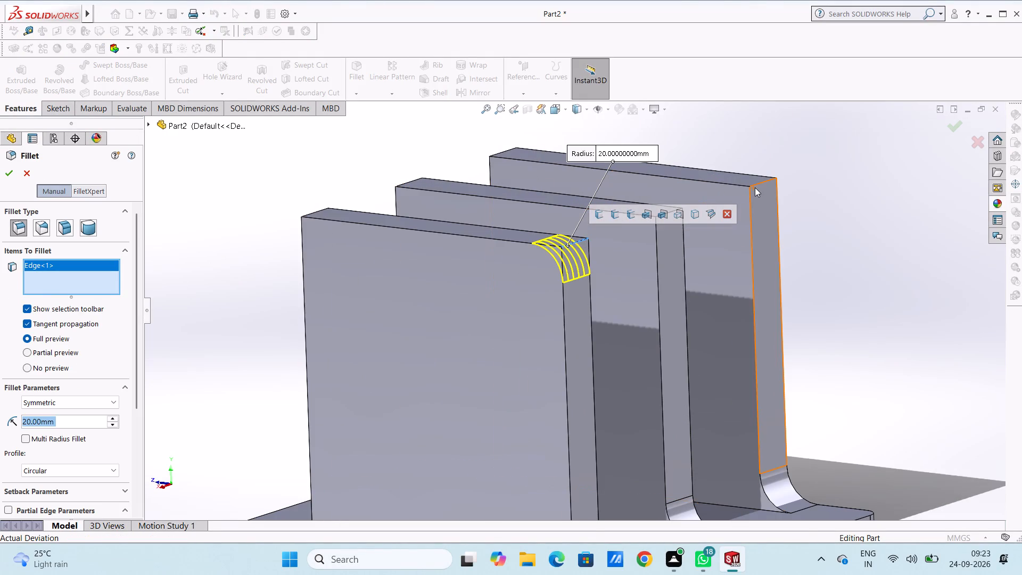
click(755, 187)
click(759, 196)
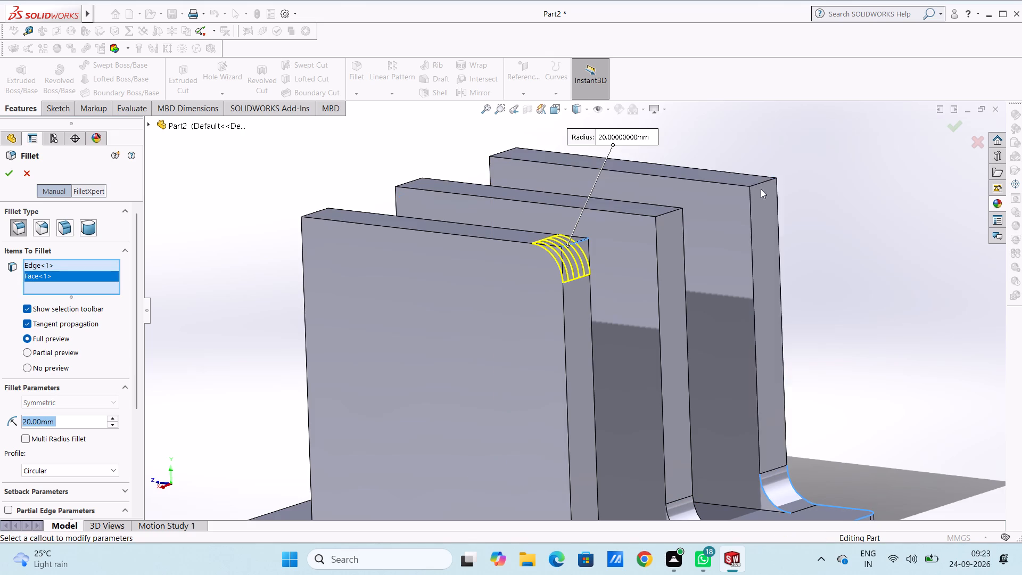
click(763, 180)
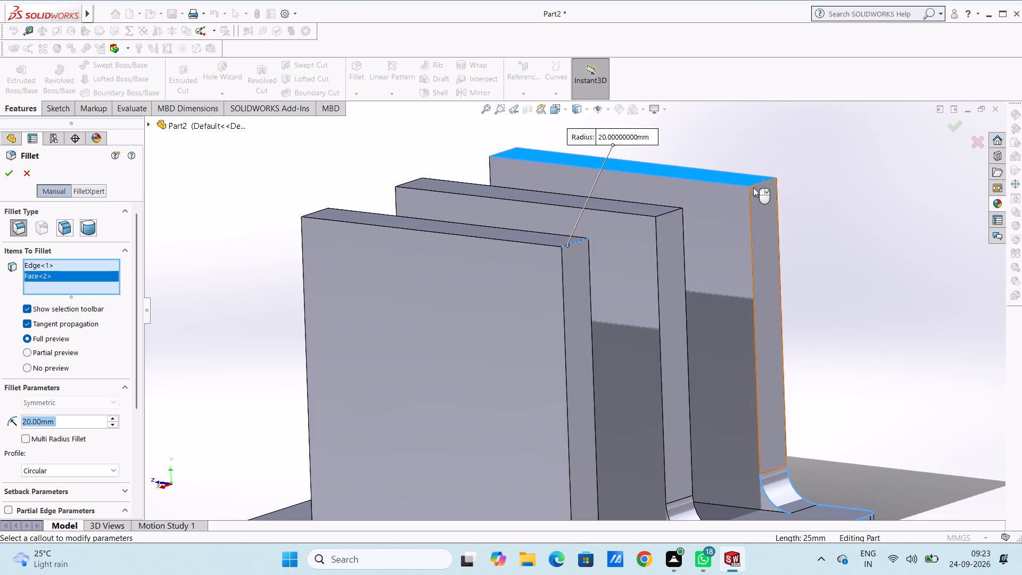
click(752, 176)
click(755, 179)
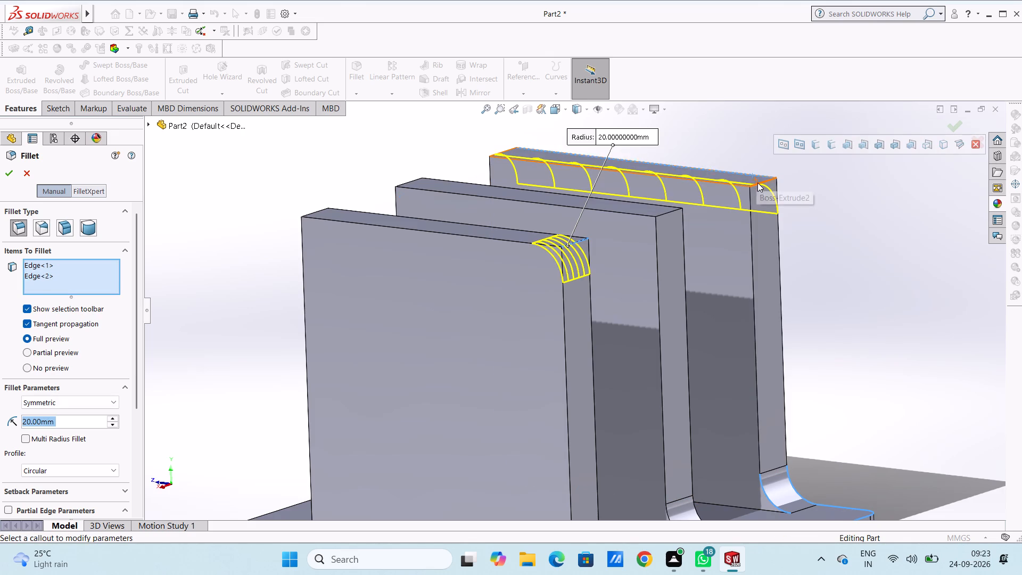
click(762, 174)
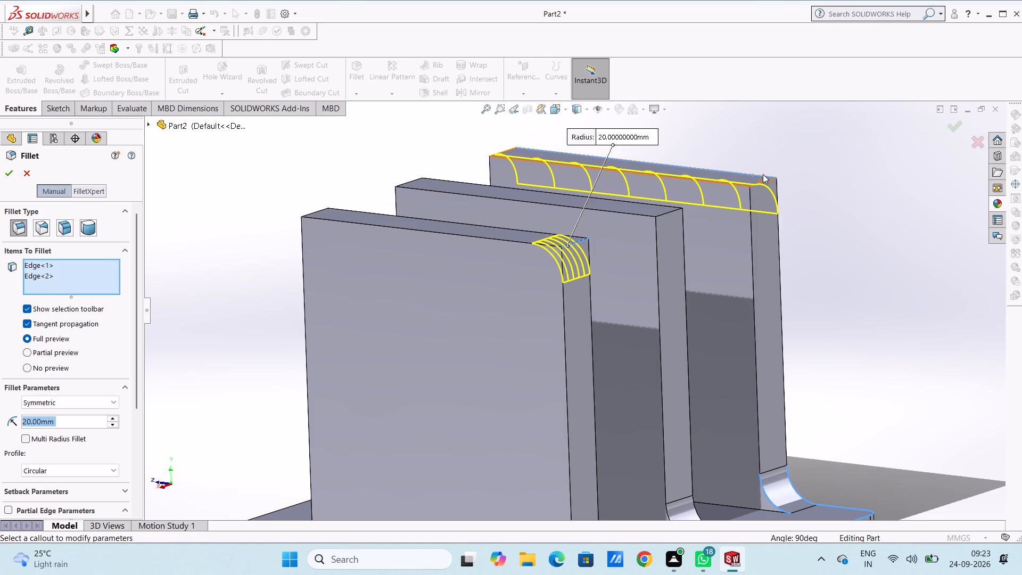
click(767, 175)
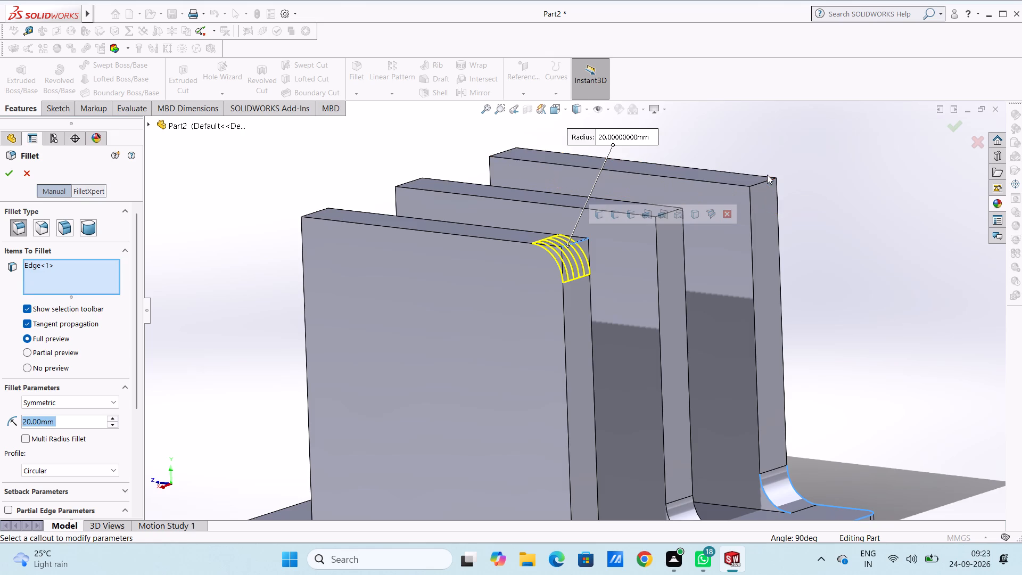
click(763, 182)
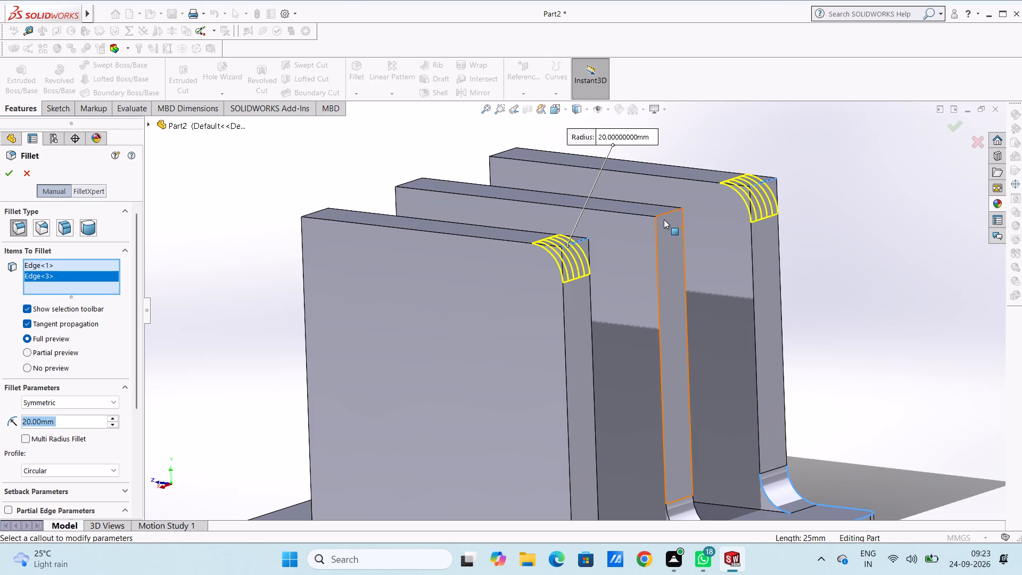
click(667, 213)
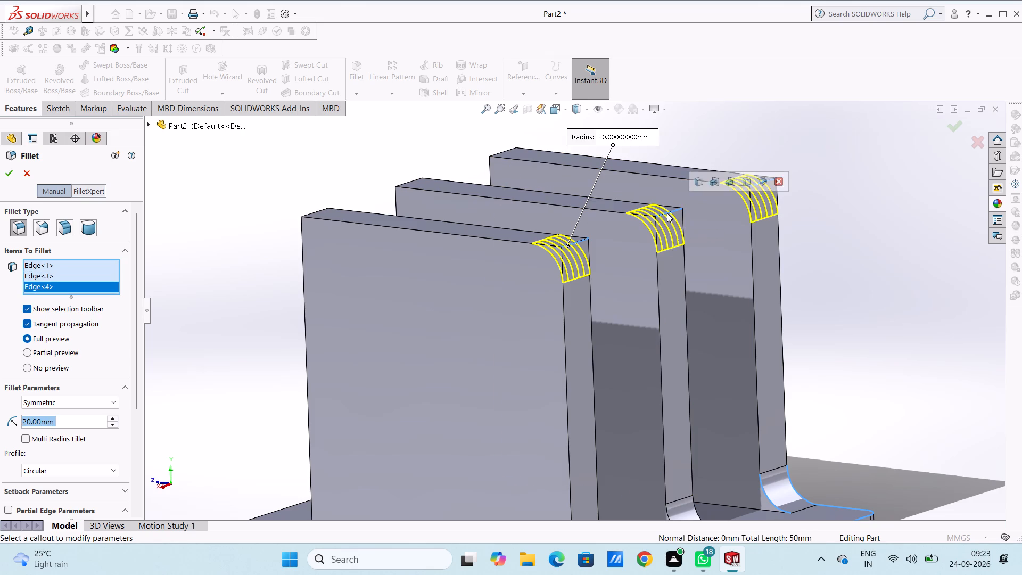
Add the third wall's short base edges at both ends to the 20 mm fillet and complete it.
scroll(658, 280, up, 4)
scroll(579, 448, down, 4)
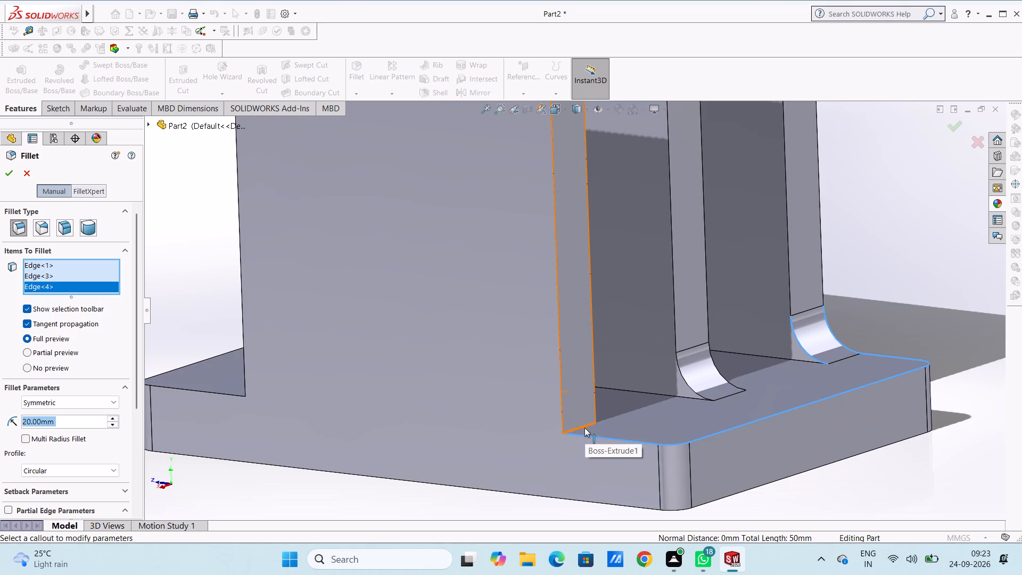
click(584, 428)
scroll(584, 428, up, 5)
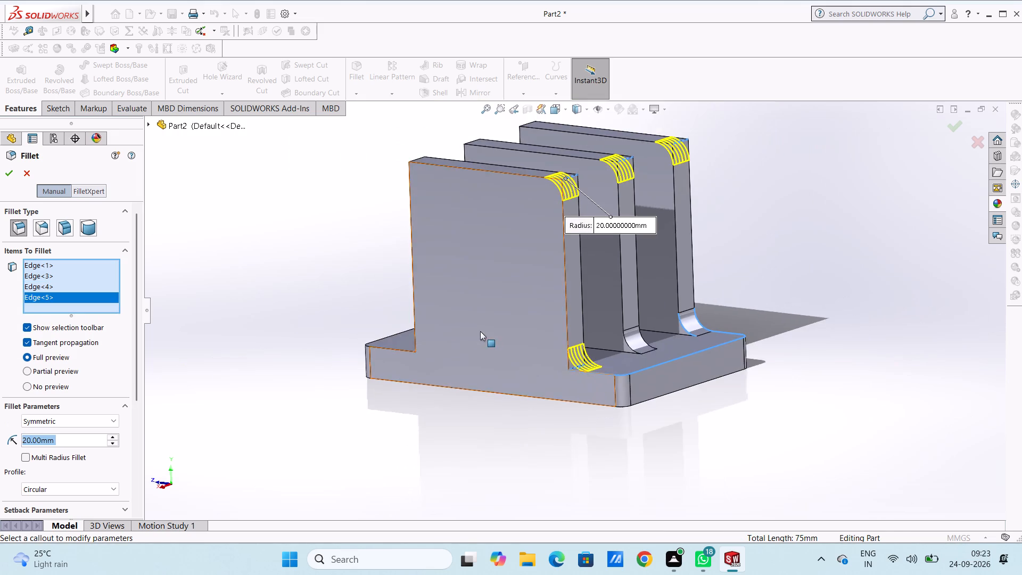
middle_drag(472, 330, 557, 373)
scroll(502, 371, down, 7)
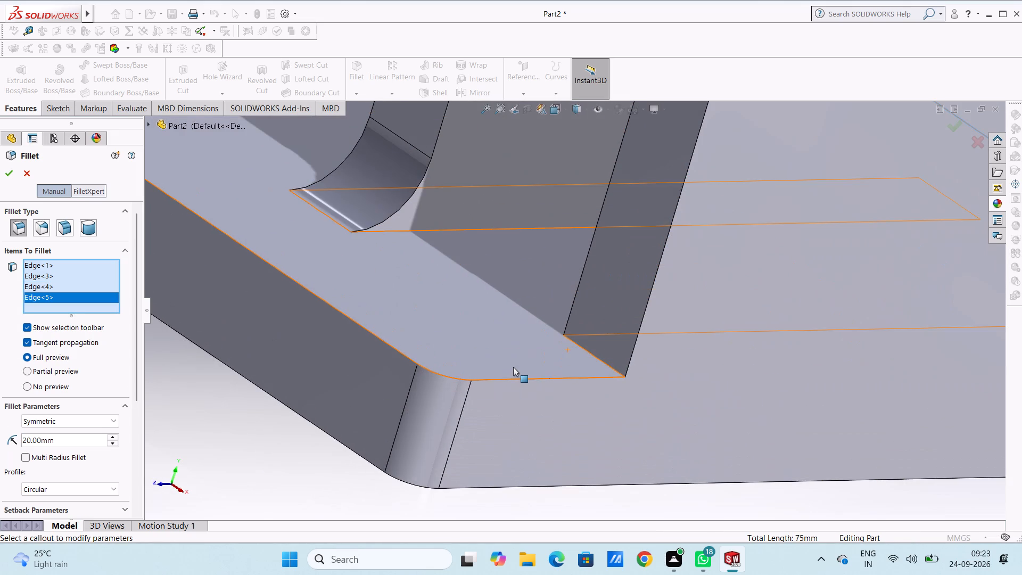
scroll(563, 358, down, 2)
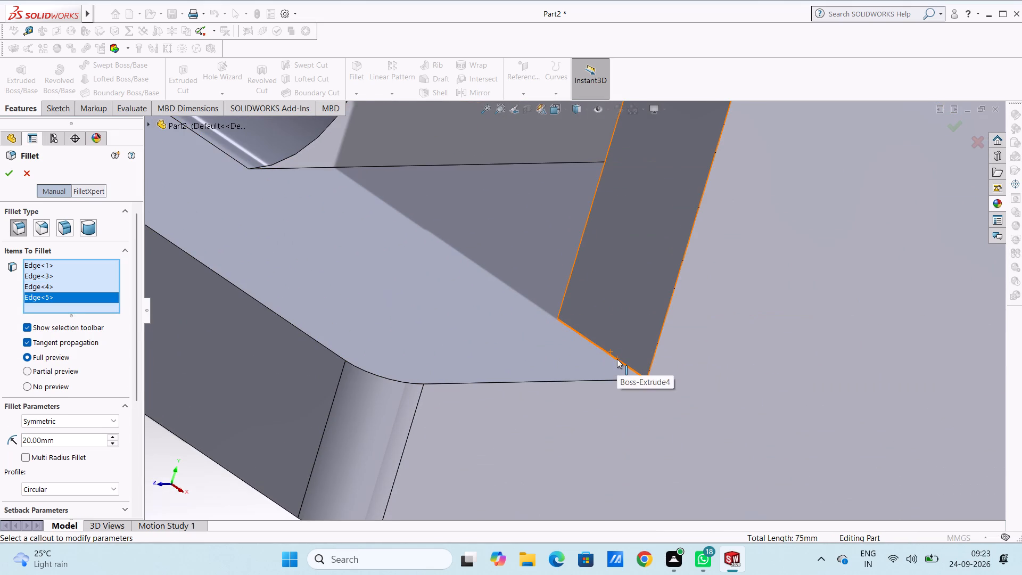
click(617, 359)
scroll(617, 359, up, 16)
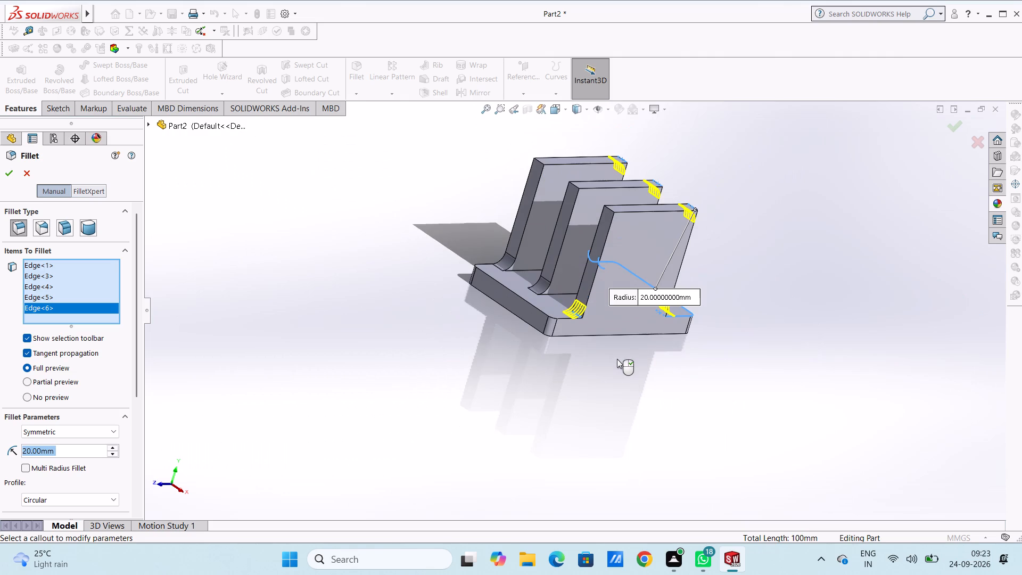
middle_drag(555, 381, 486, 356)
click(10, 180)
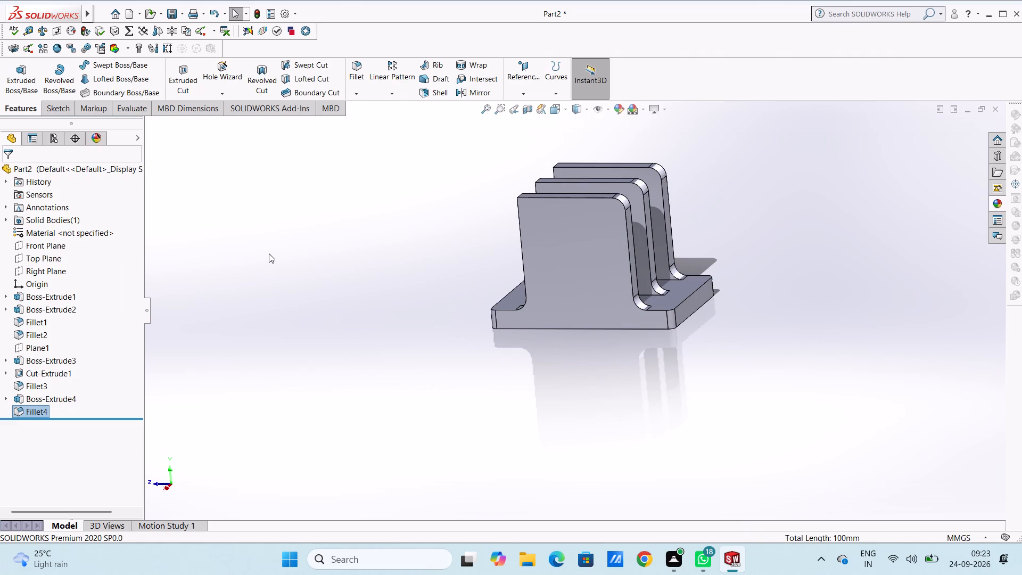
Examine the filleted three-wall part from several angles, including the top and isometric views.
middle_drag(260, 263, 189, 291)
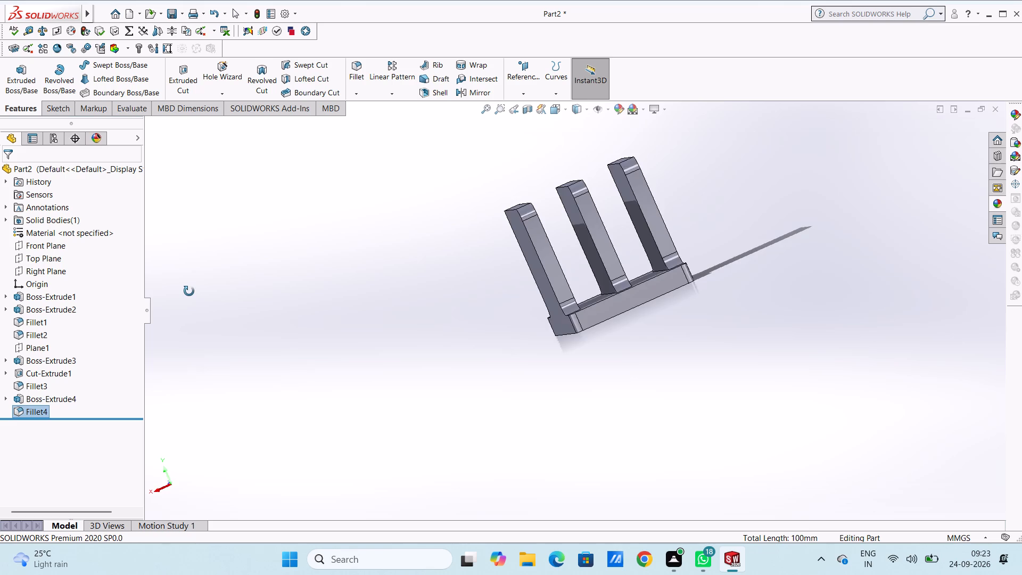
middle_drag(189, 291, 170, 300)
middle_drag(359, 236, 375, 336)
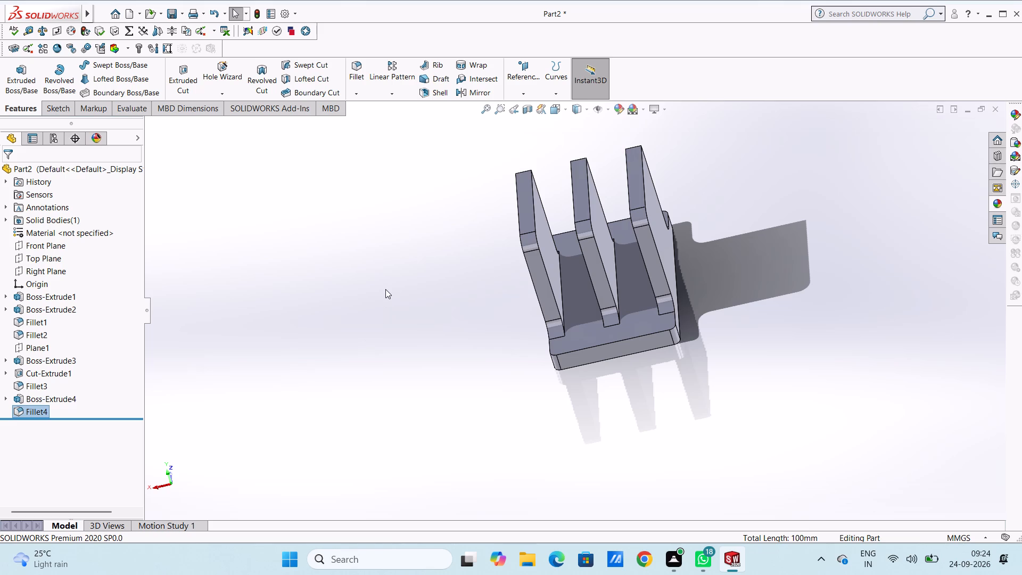
middle_drag(385, 289, 377, 291)
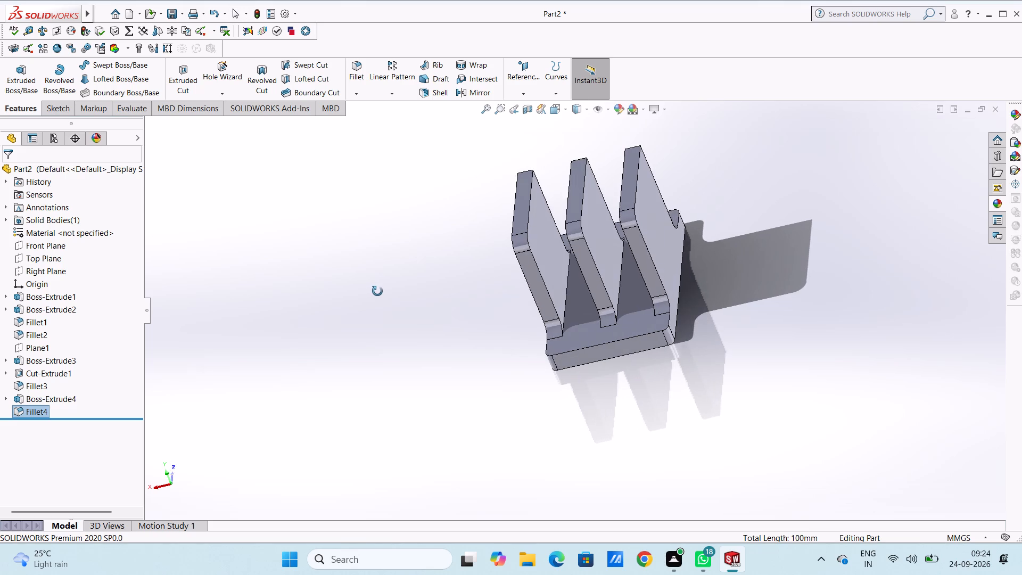
middle_drag(377, 291, 384, 295)
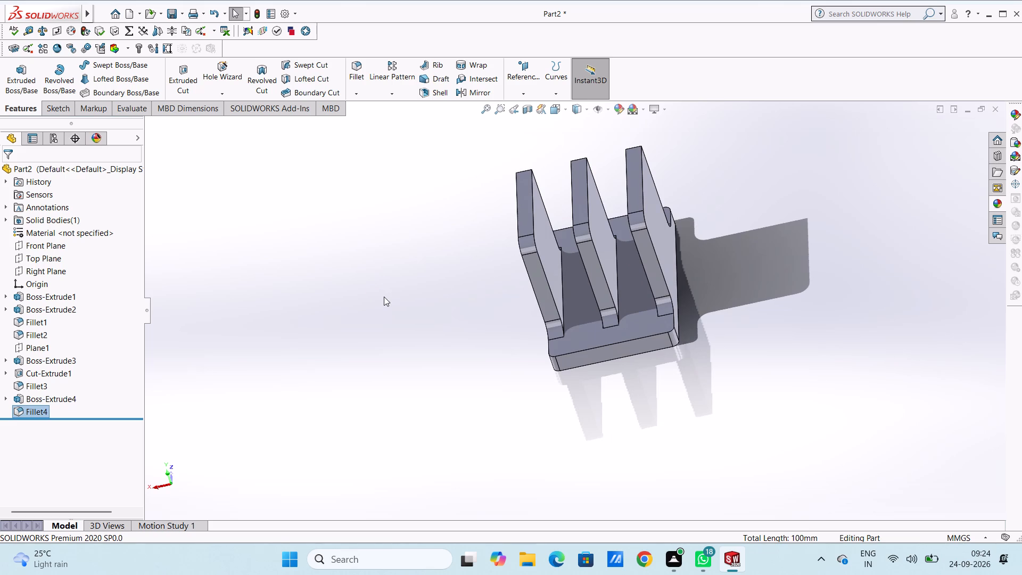
key(ctrl+5)
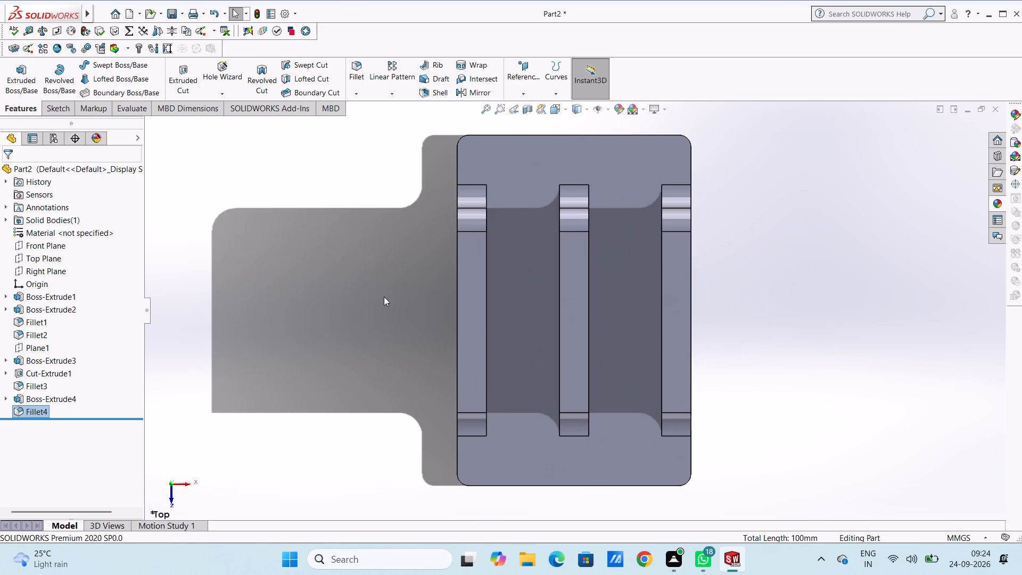
key(ctrl+7)
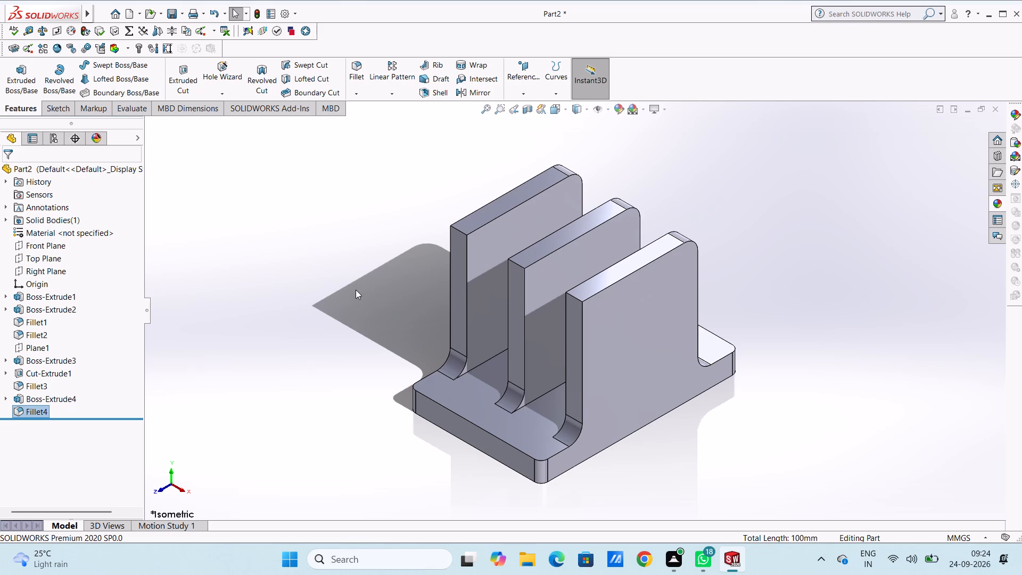
Sketch two 10 mm radius circles side by side on the plate's top face, in the free strip beyond the wall ends.
key(ctrl+5)
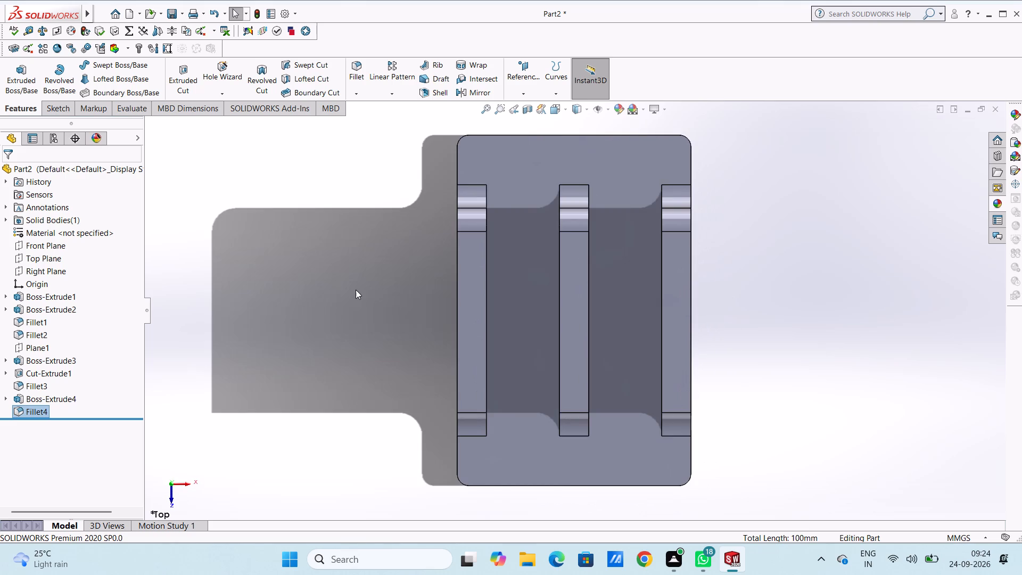
scroll(672, 483, down, 2)
click(583, 435)
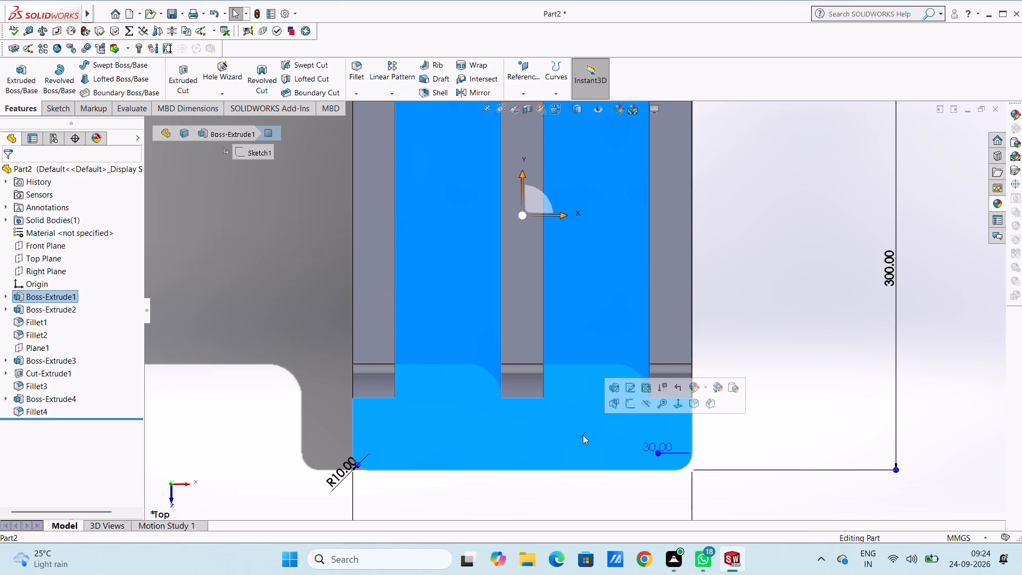
click(629, 413)
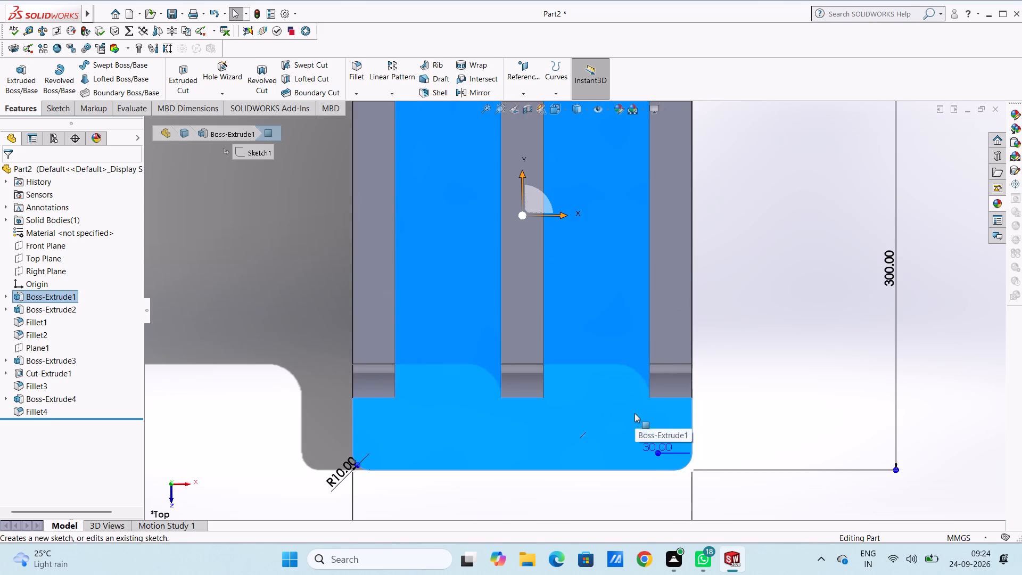
click(633, 416)
click(682, 386)
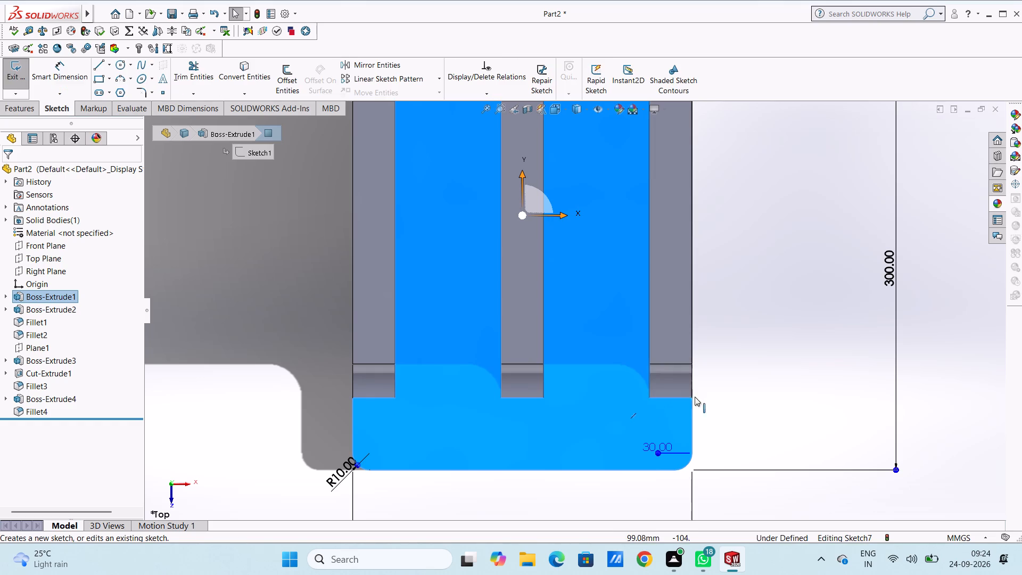
click(757, 404)
scroll(573, 458, up, 2)
scroll(570, 426, down, 3)
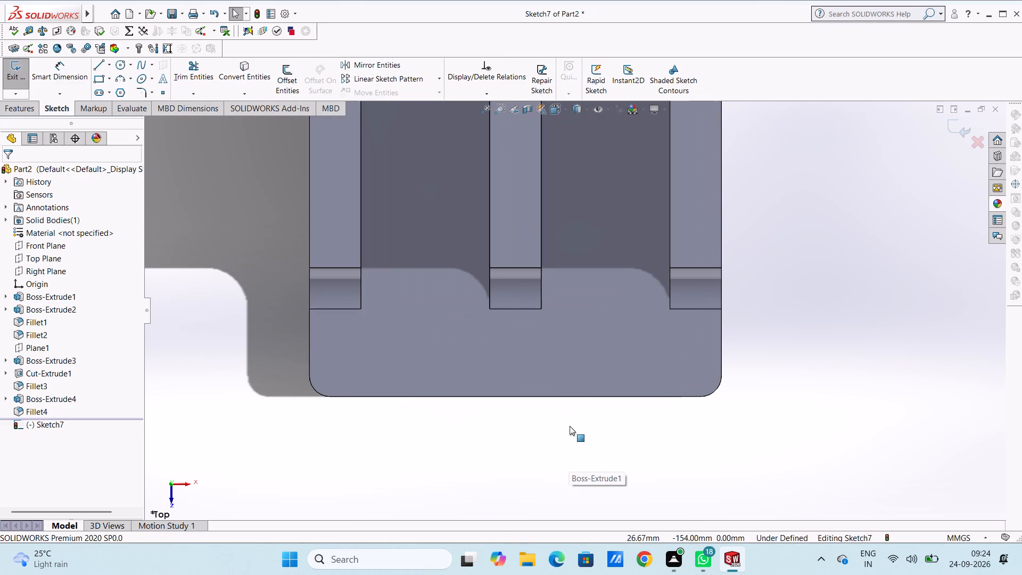
click(120, 61)
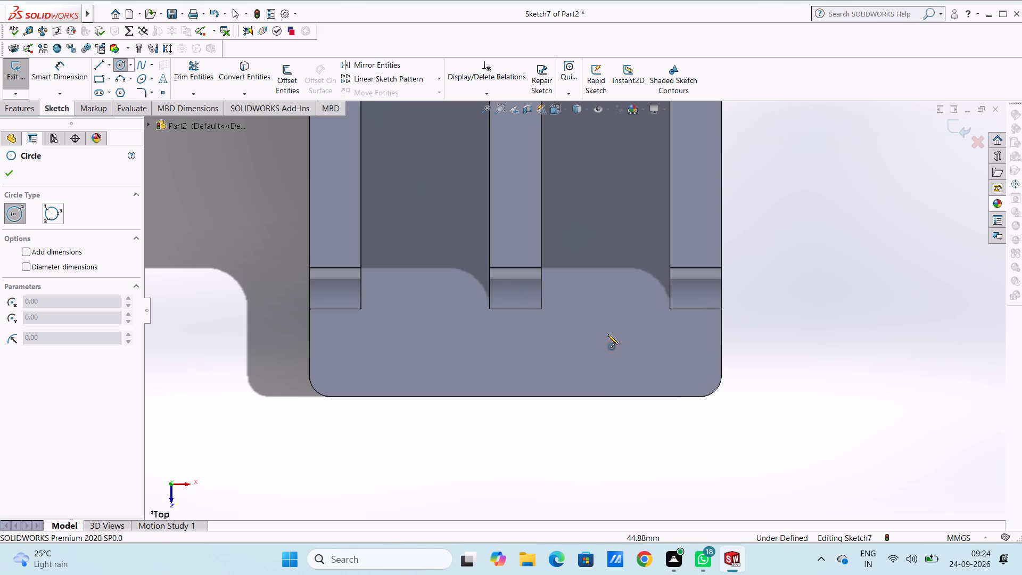
click(608, 334)
text(10)
key(Return)
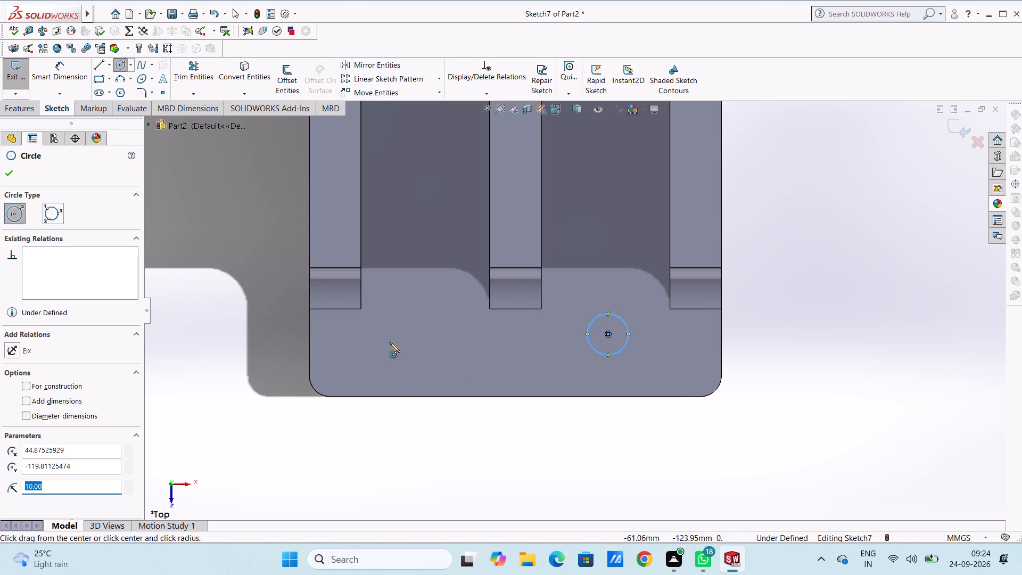
click(430, 336)
text(10)
key(Return)
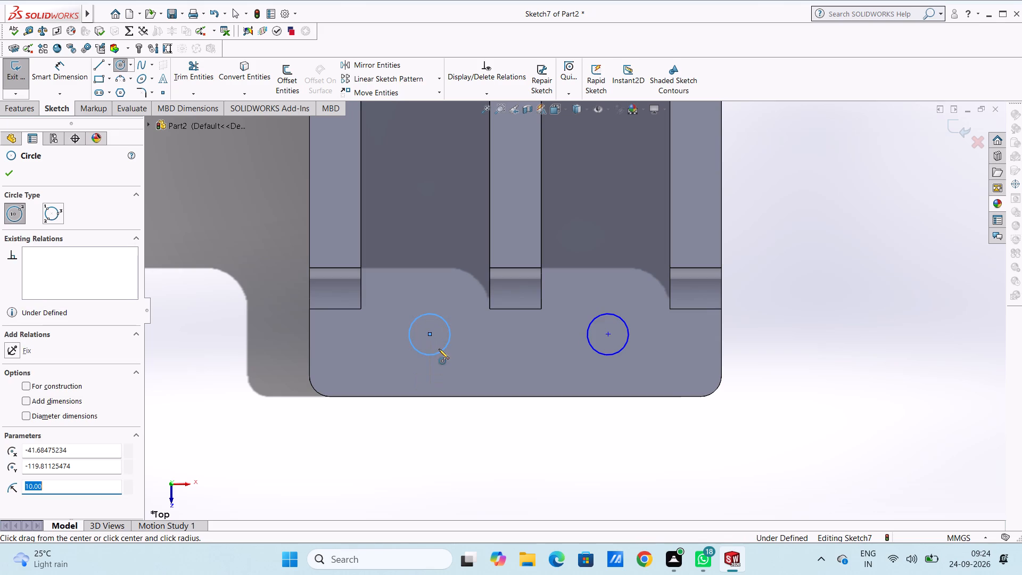
Dimension both circles at 20 mm diameter.
click(66, 73)
click(415, 318)
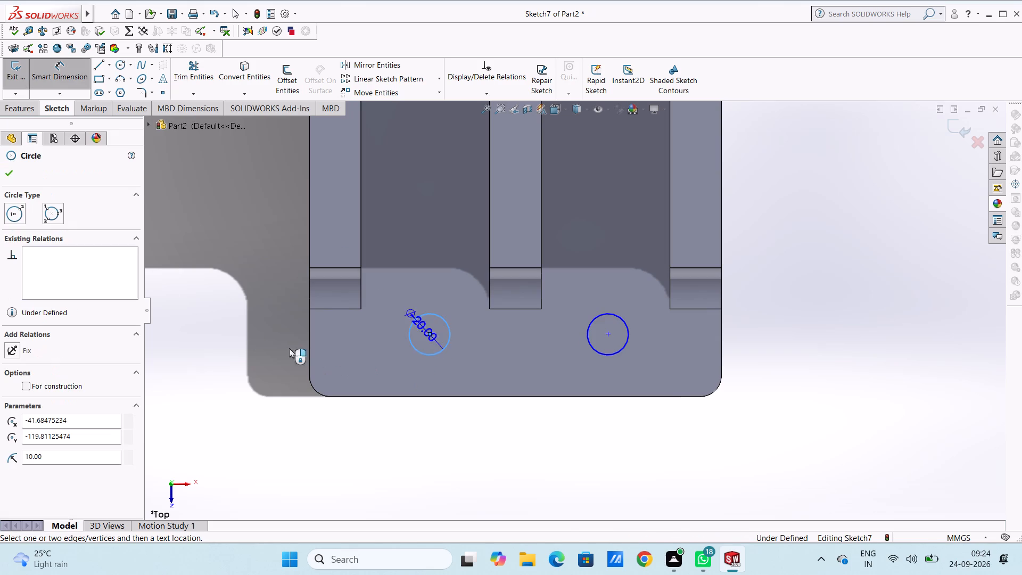
click(224, 275)
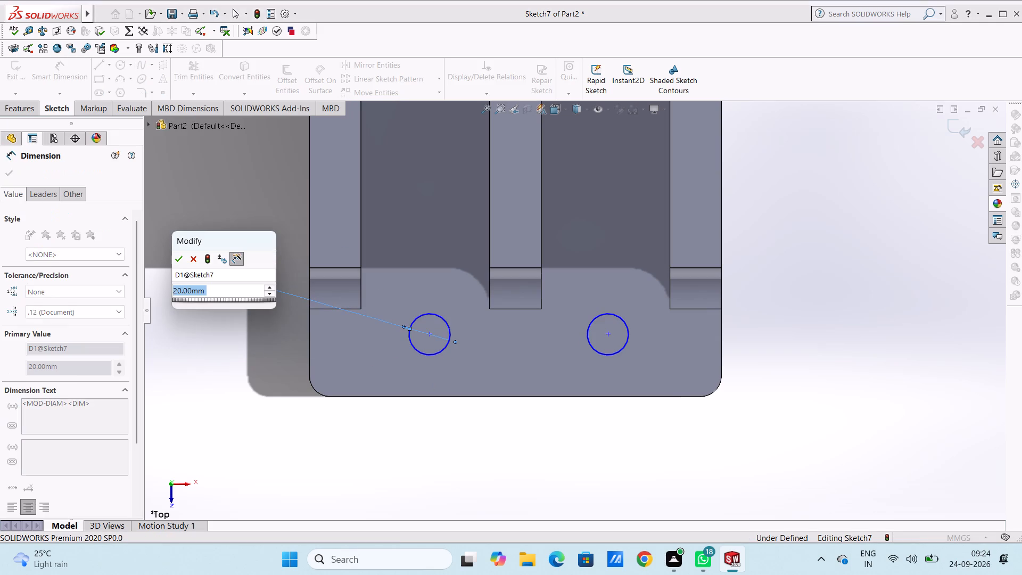
click(178, 261)
click(209, 218)
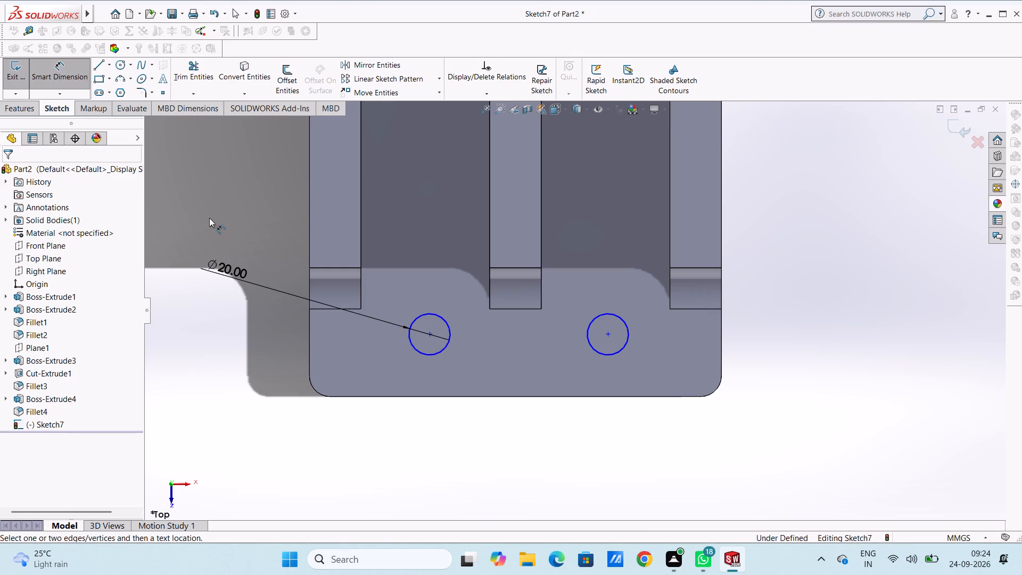
click(622, 319)
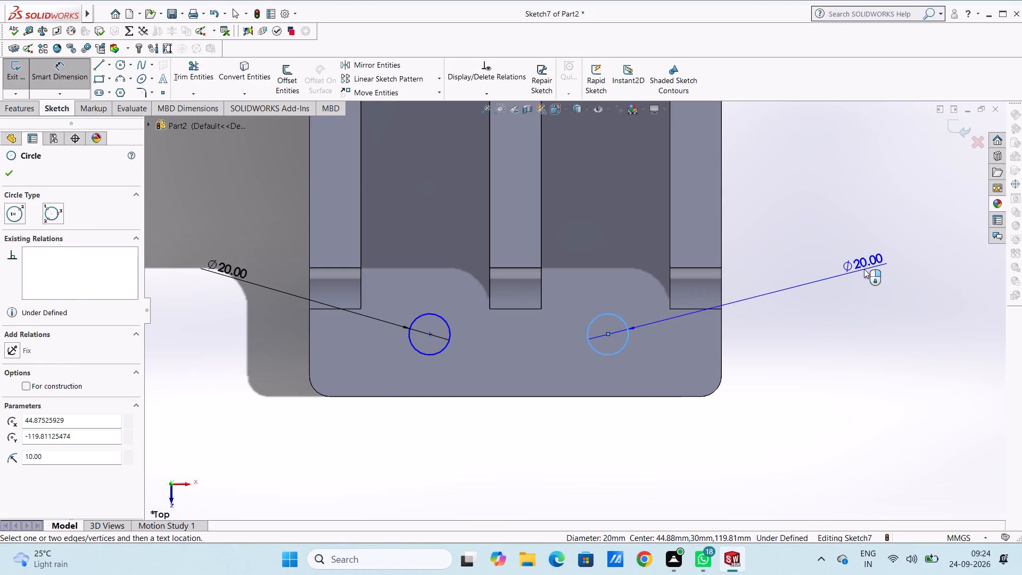
click(864, 269)
click(813, 256)
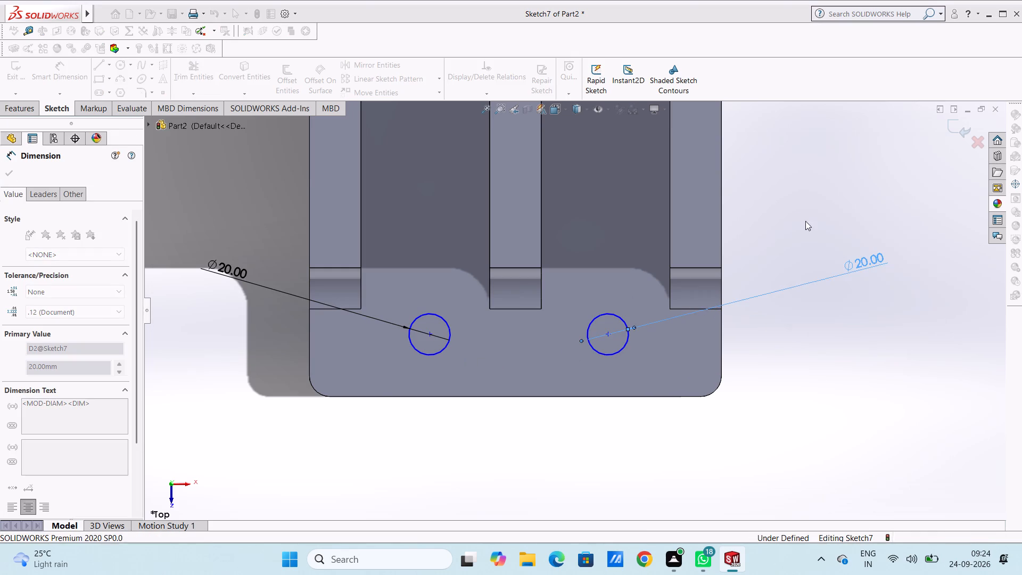
click(804, 217)
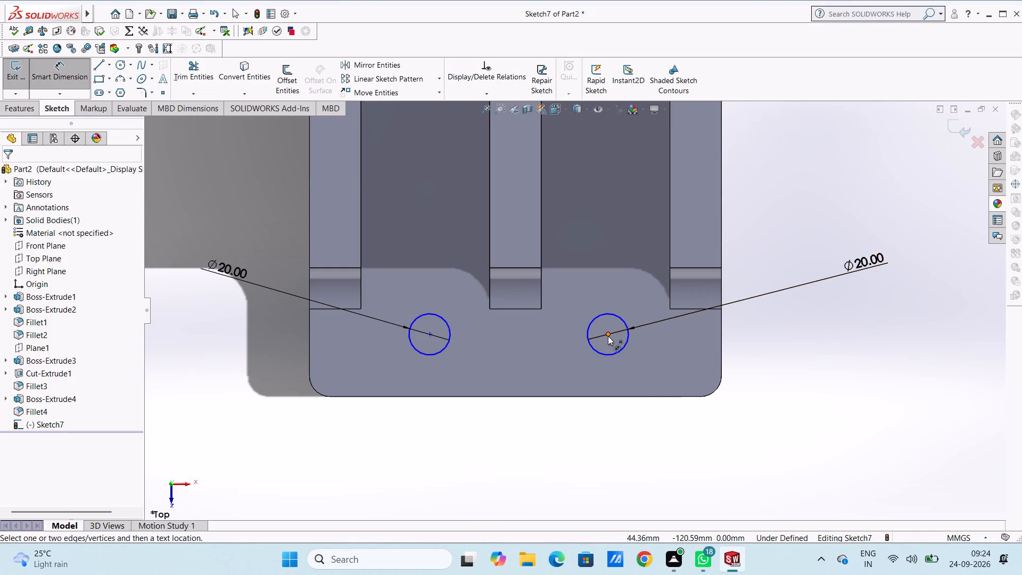
Dimension the right-hand circle's centre horizontally at 50 mm from the nearby end of the plate's straight short edge, where the corner rounding starts.
click(608, 336)
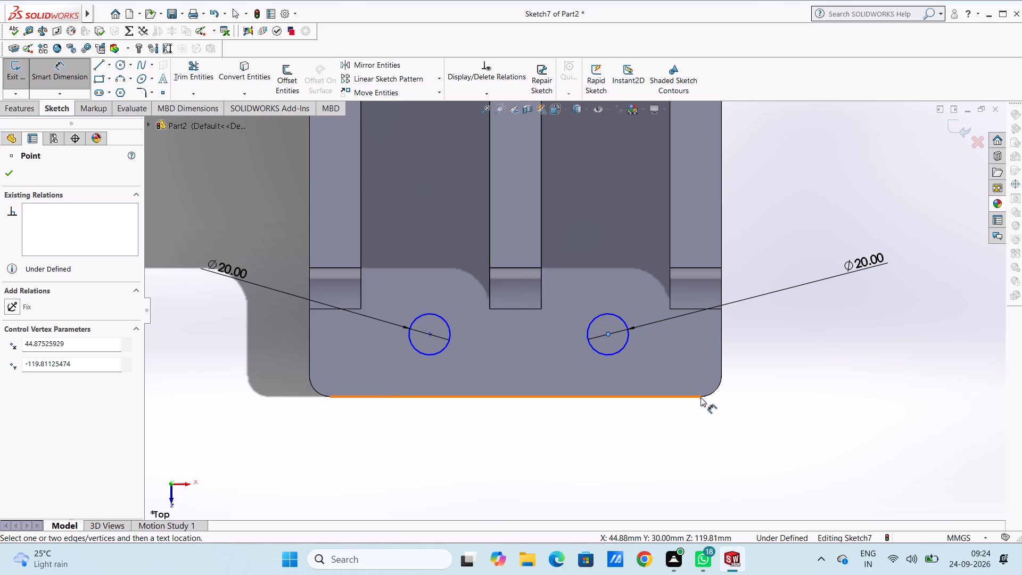
click(699, 397)
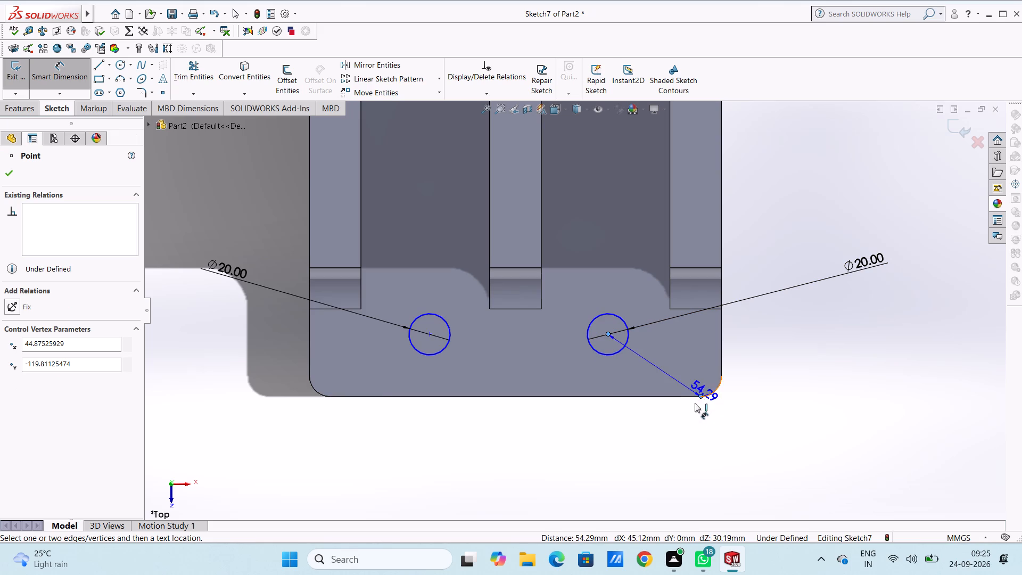
click(669, 440)
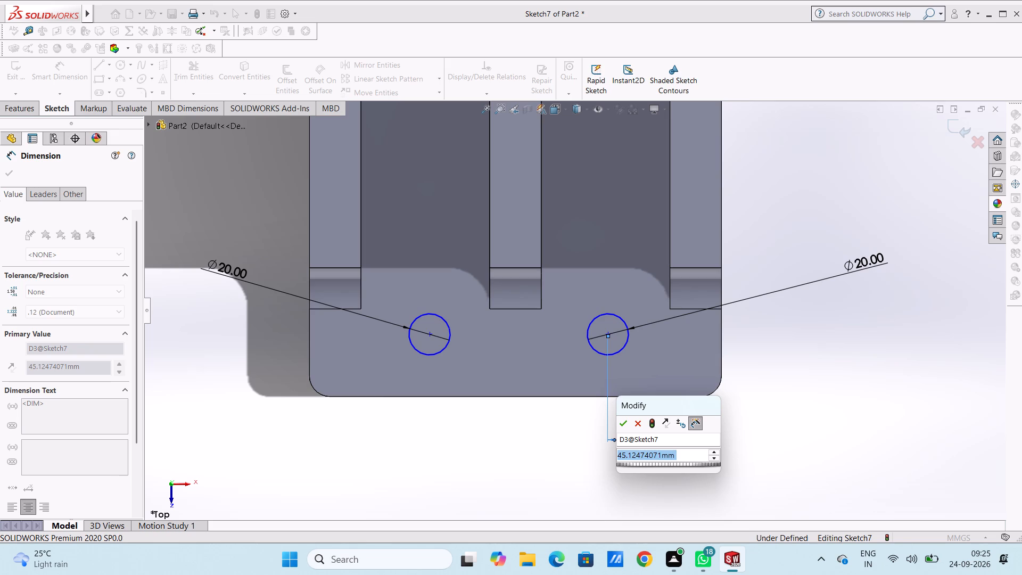
text(50)
key(Return)
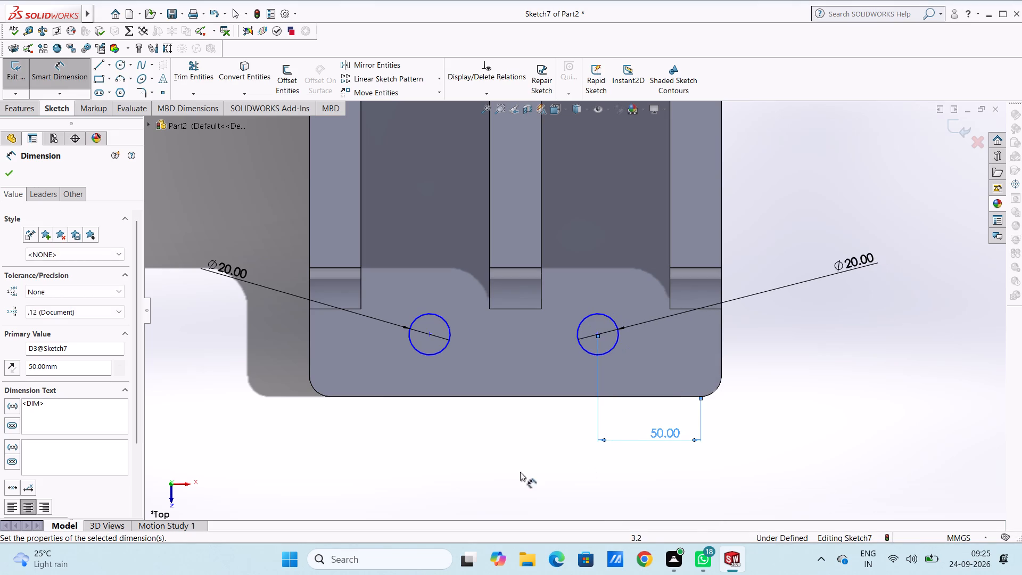
click(490, 468)
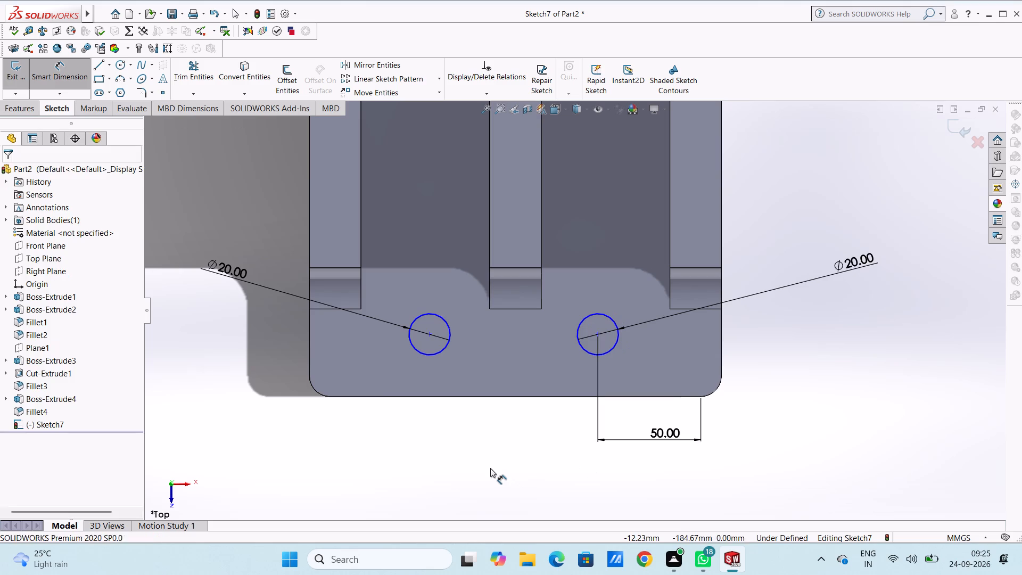
Set the right-hand circle's horizontal distance from the plate's rounded corner to 40 mm.
double_click(663, 437)
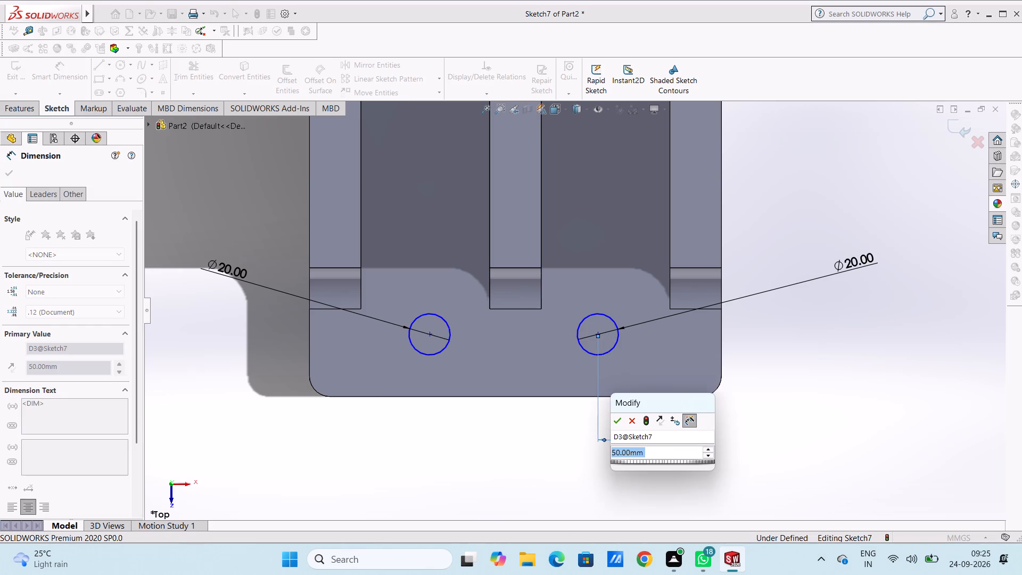
text(40)
key(Return)
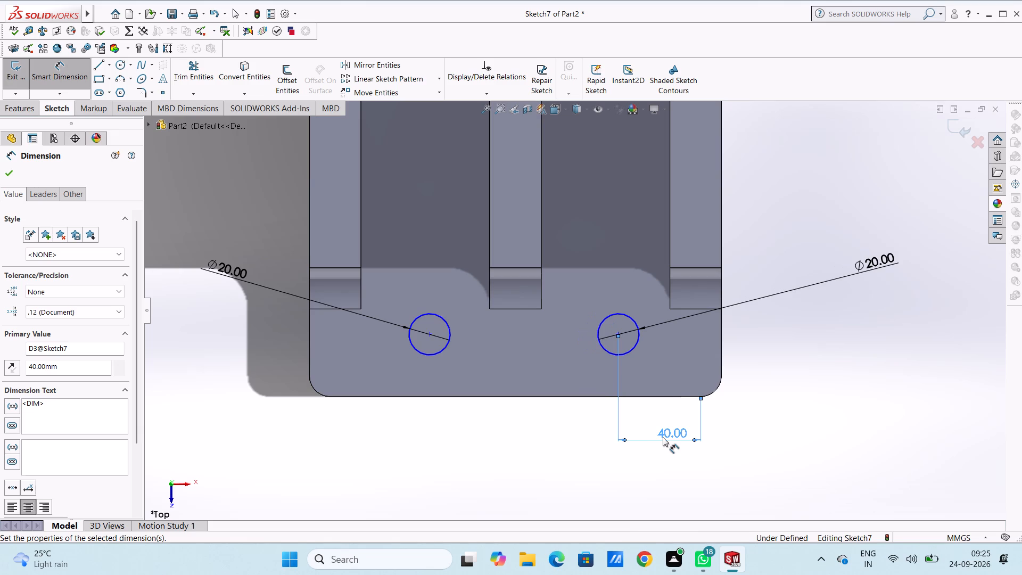
click(534, 464)
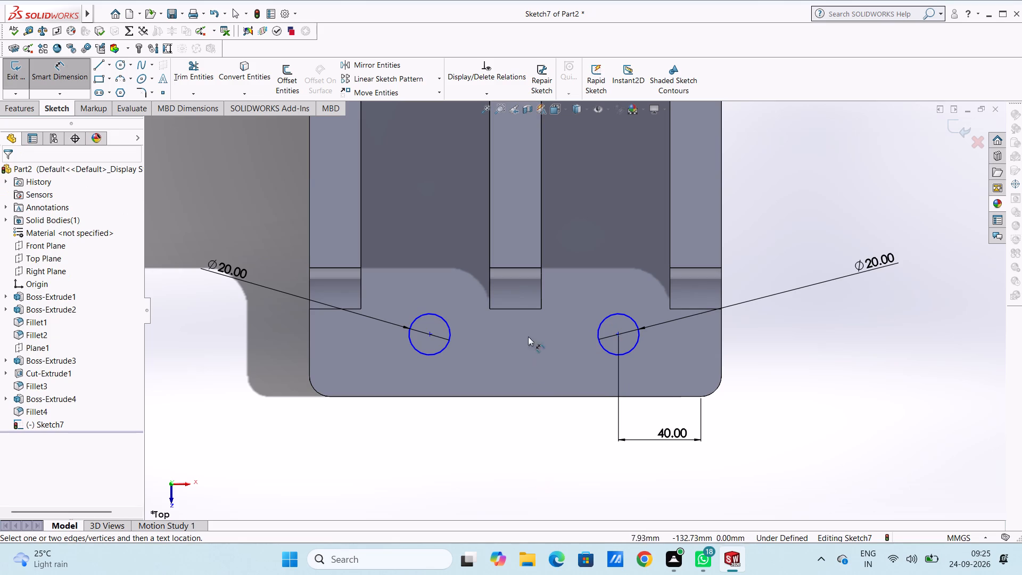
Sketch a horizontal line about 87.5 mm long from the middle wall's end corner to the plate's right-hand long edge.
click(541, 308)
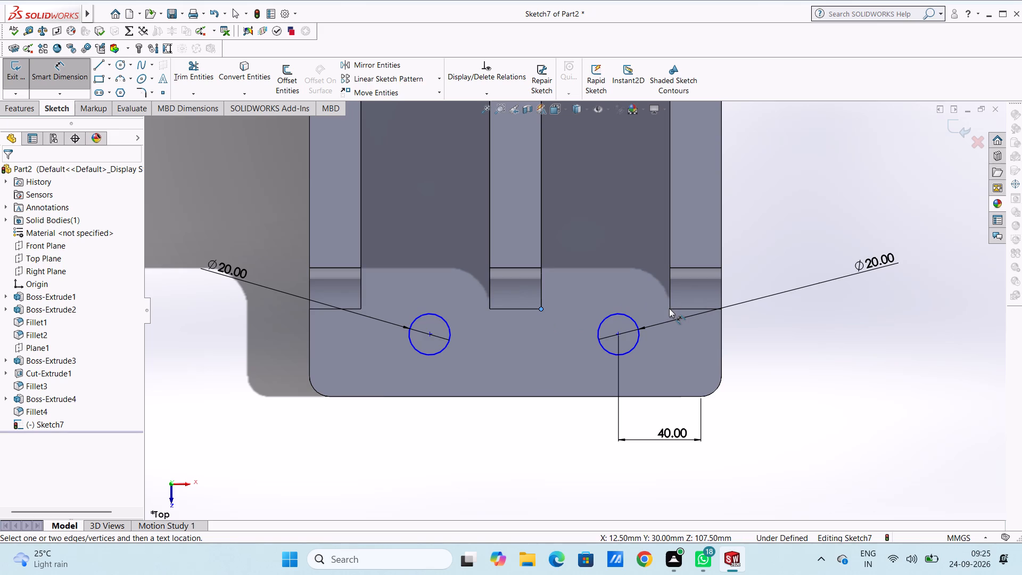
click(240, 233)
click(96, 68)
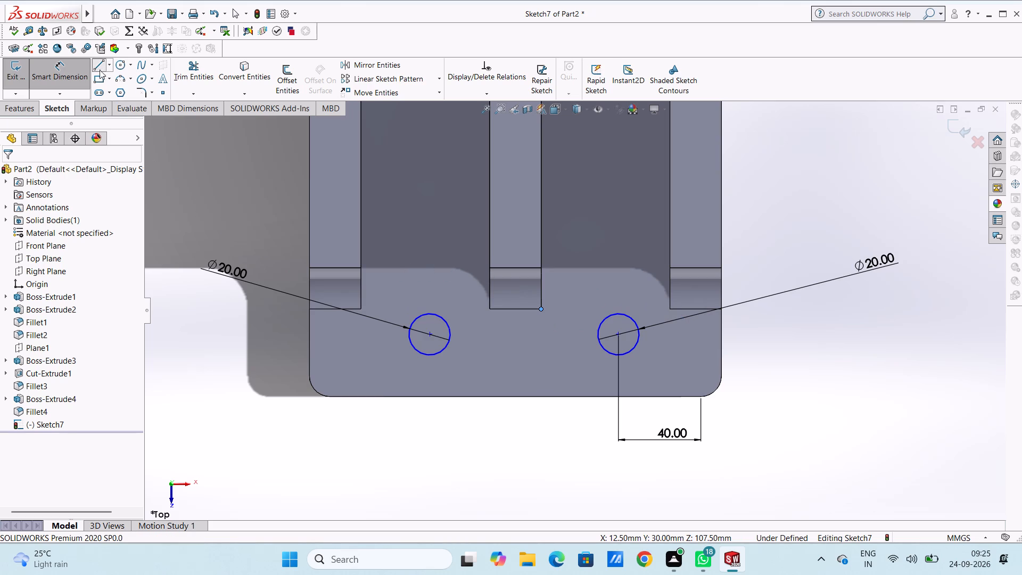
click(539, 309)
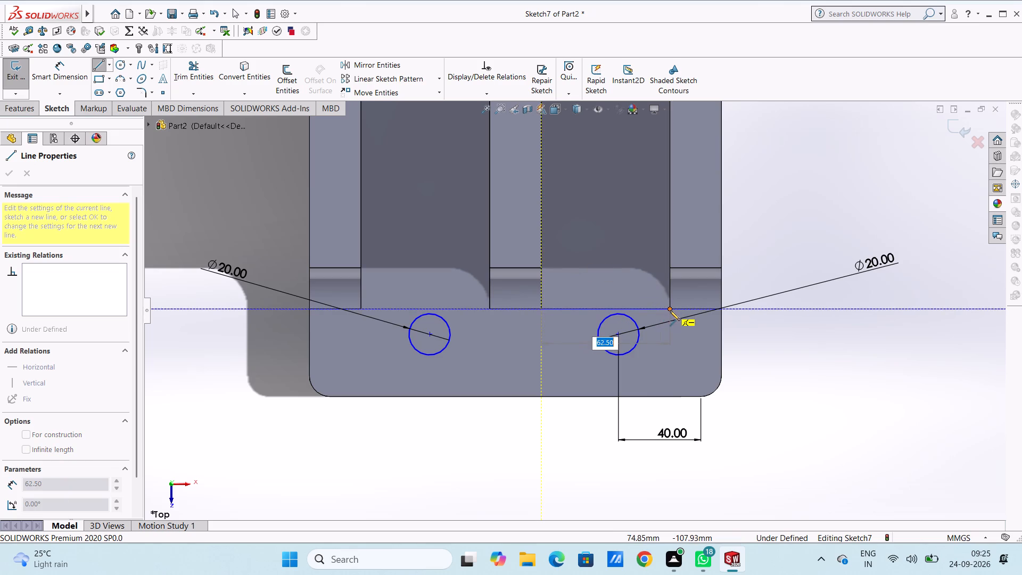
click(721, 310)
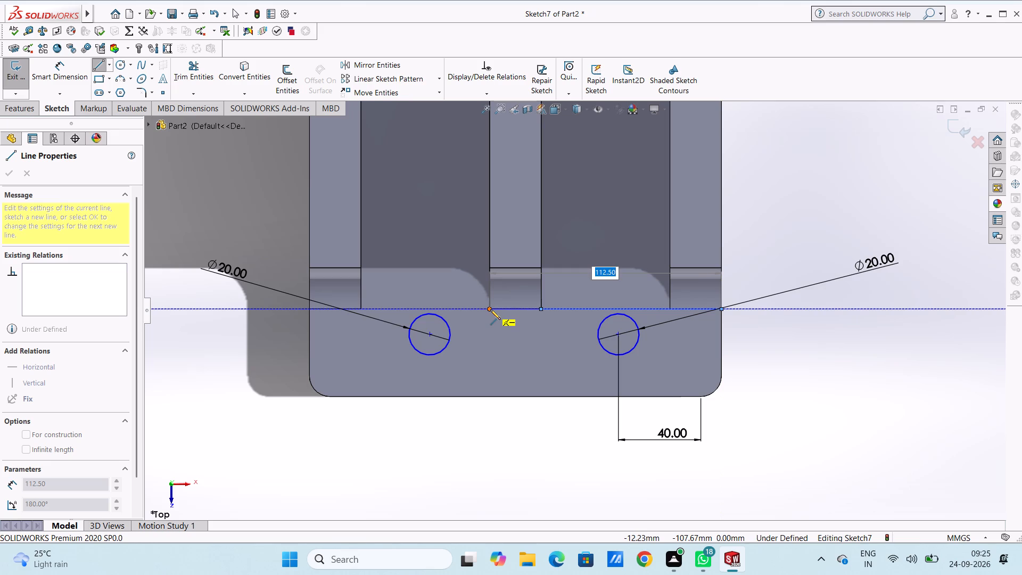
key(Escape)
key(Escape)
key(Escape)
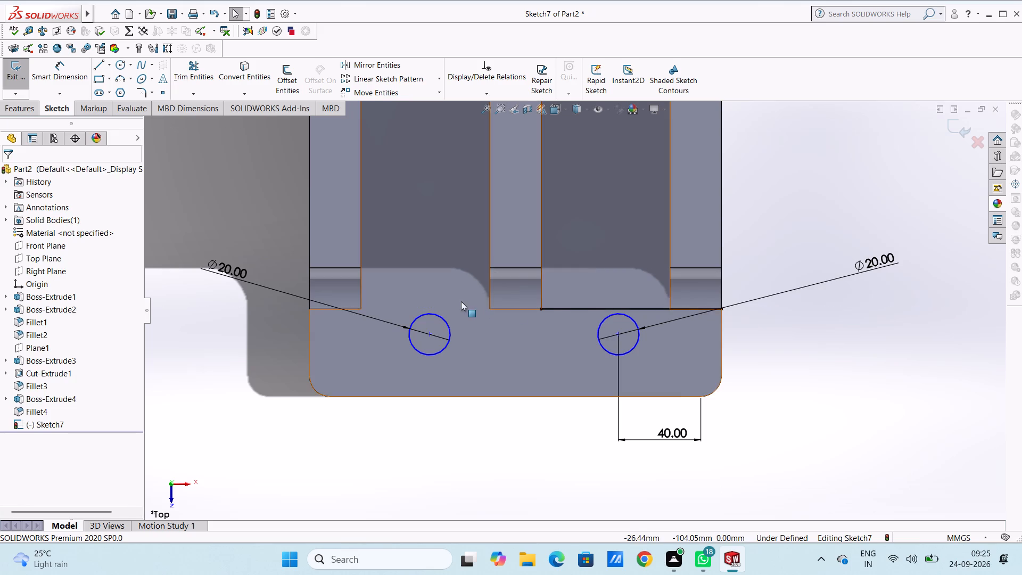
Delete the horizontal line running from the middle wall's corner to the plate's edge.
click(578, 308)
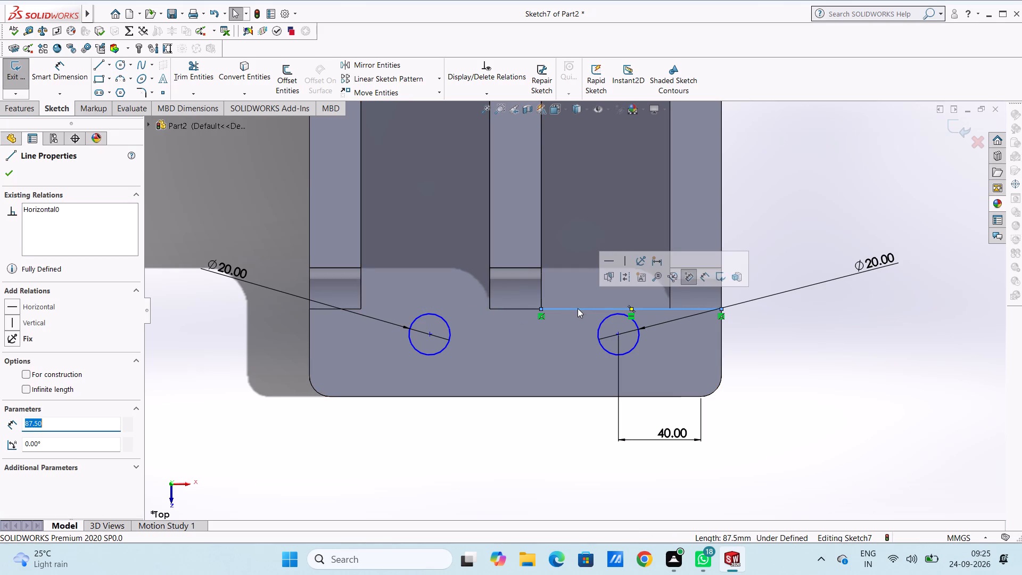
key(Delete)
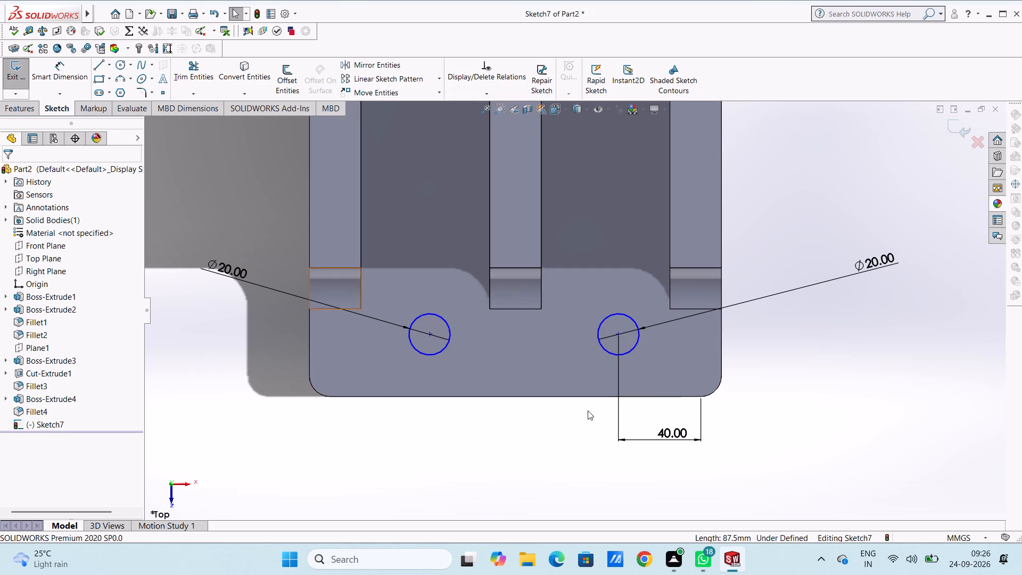
Delete the 40 mm horizontal dimension between the right-hand circle and the rounded corner.
click(669, 441)
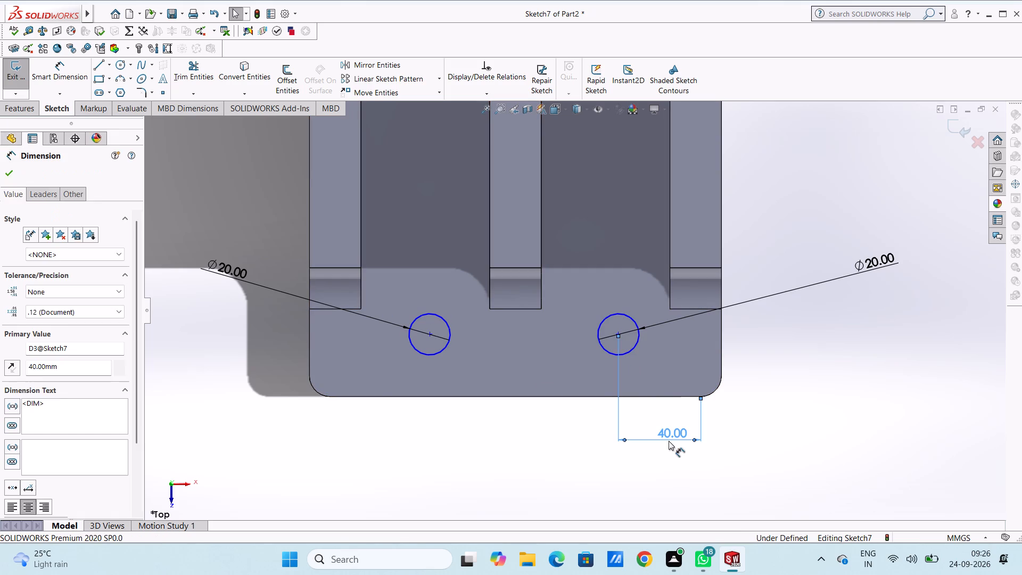
key(Delete)
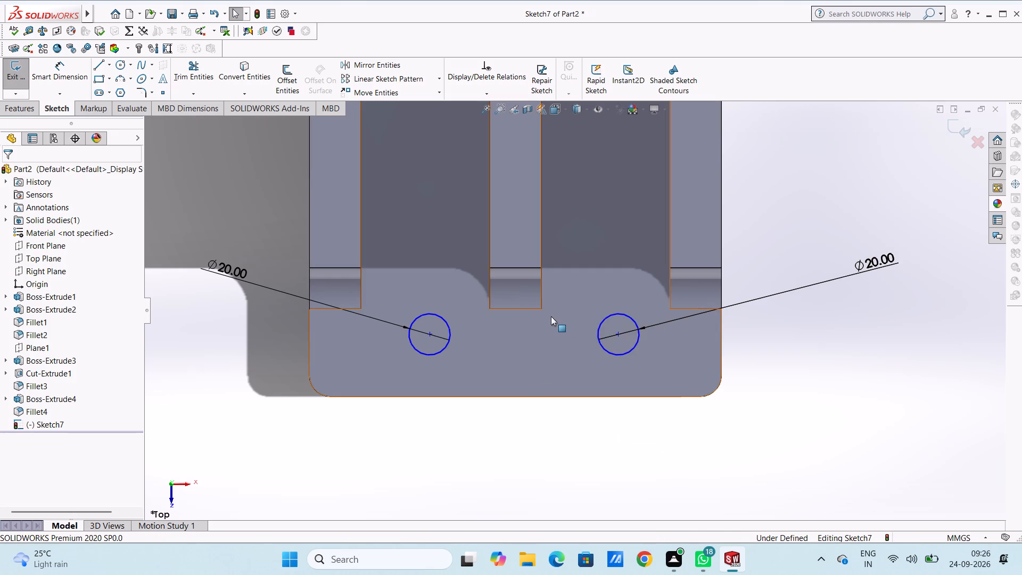
Dimension the right-hand circle's centre at 56.25 mm from the plate's nearest long edge.
click(489, 310)
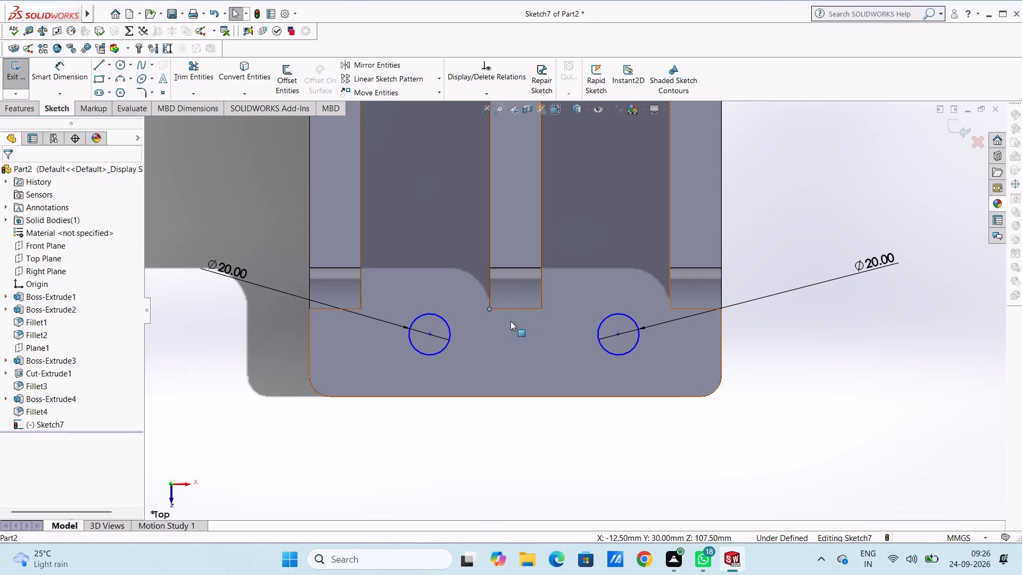
click(616, 333)
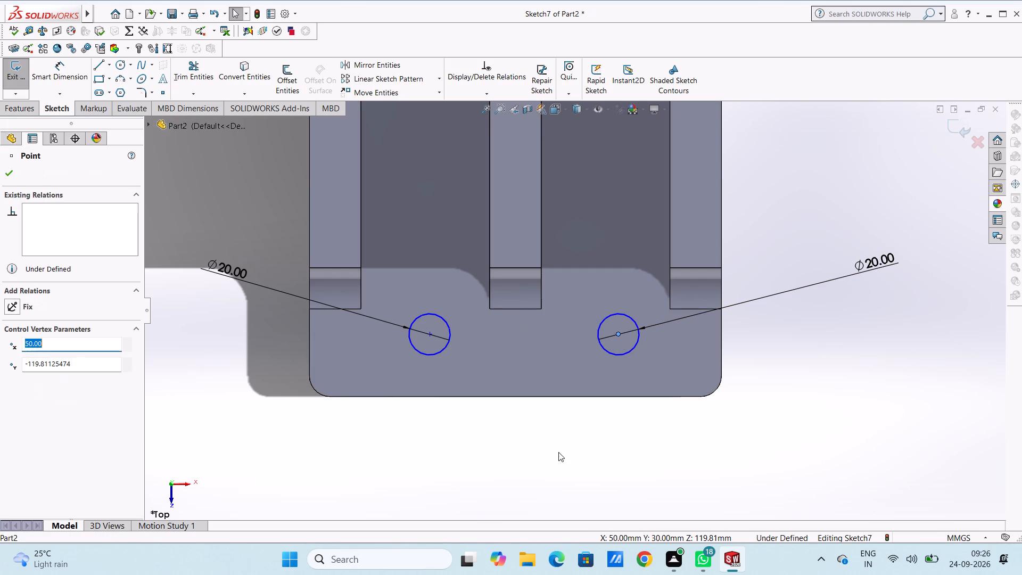
click(48, 71)
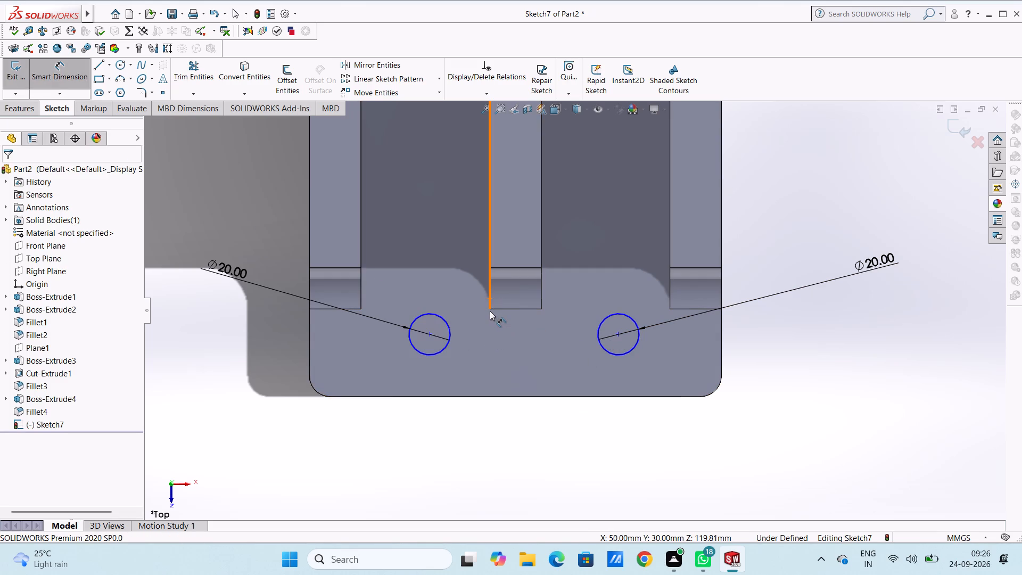
click(620, 335)
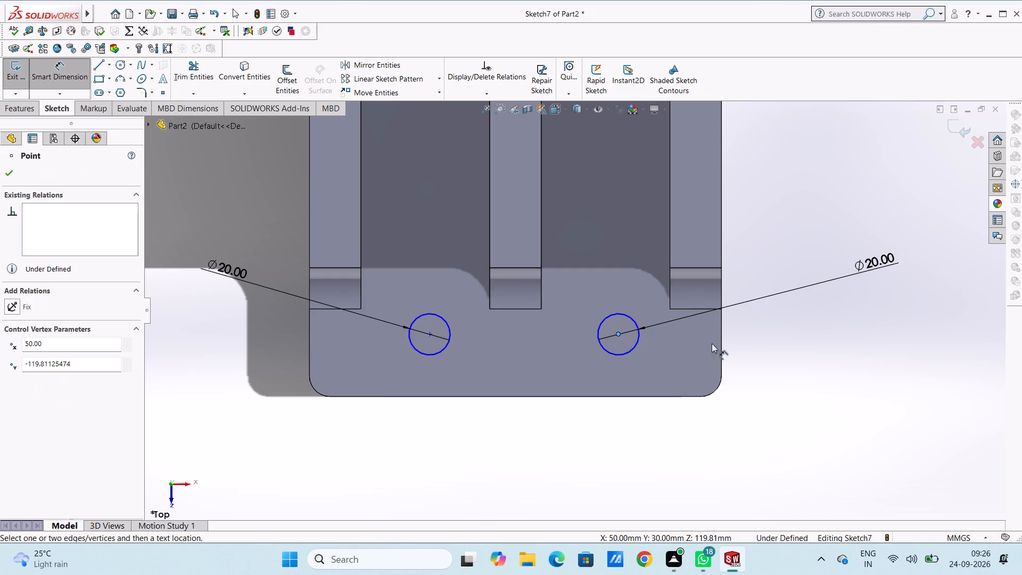
click(720, 344)
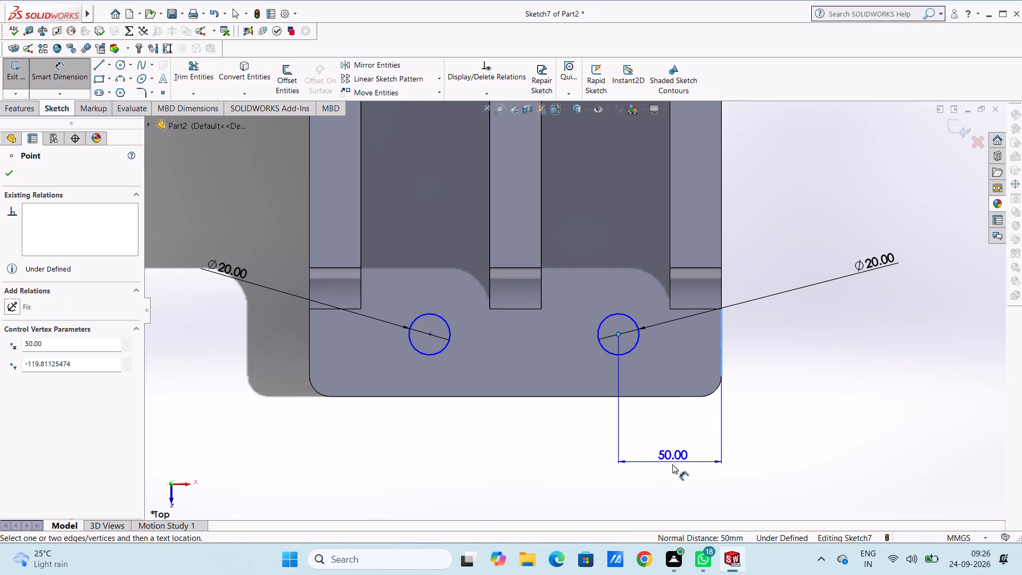
click(666, 465)
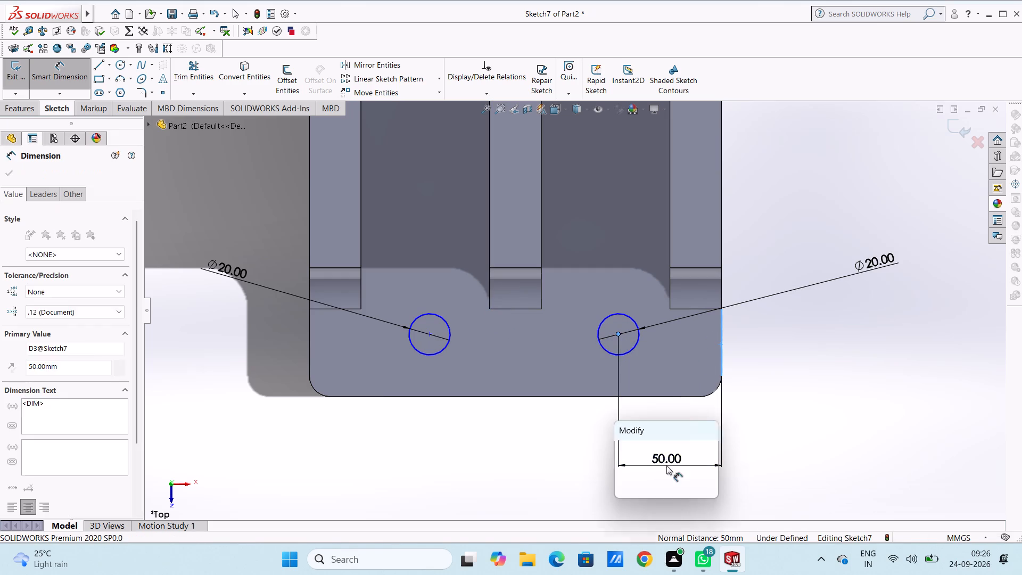
text(56.)
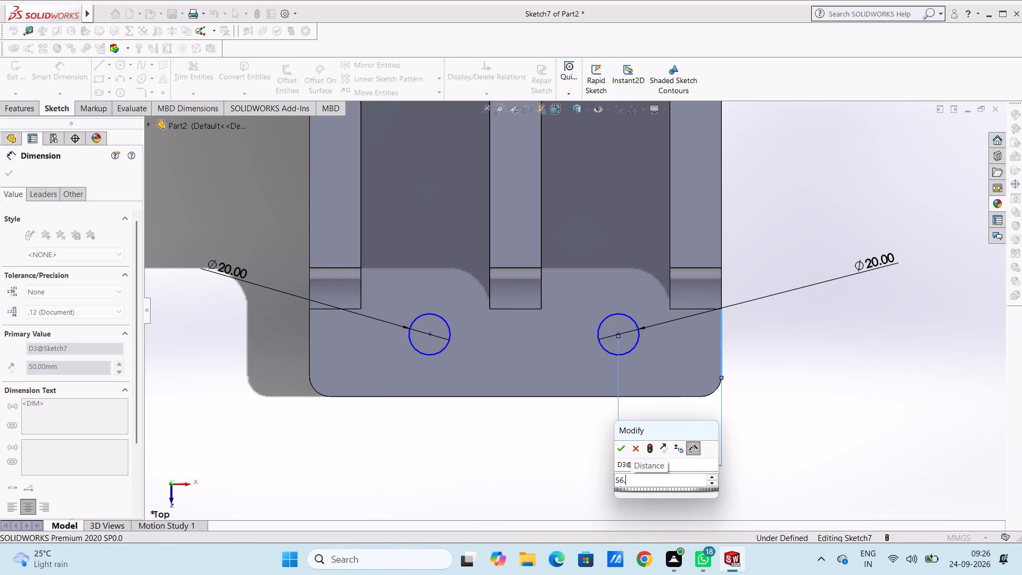
text(25)
key(Return)
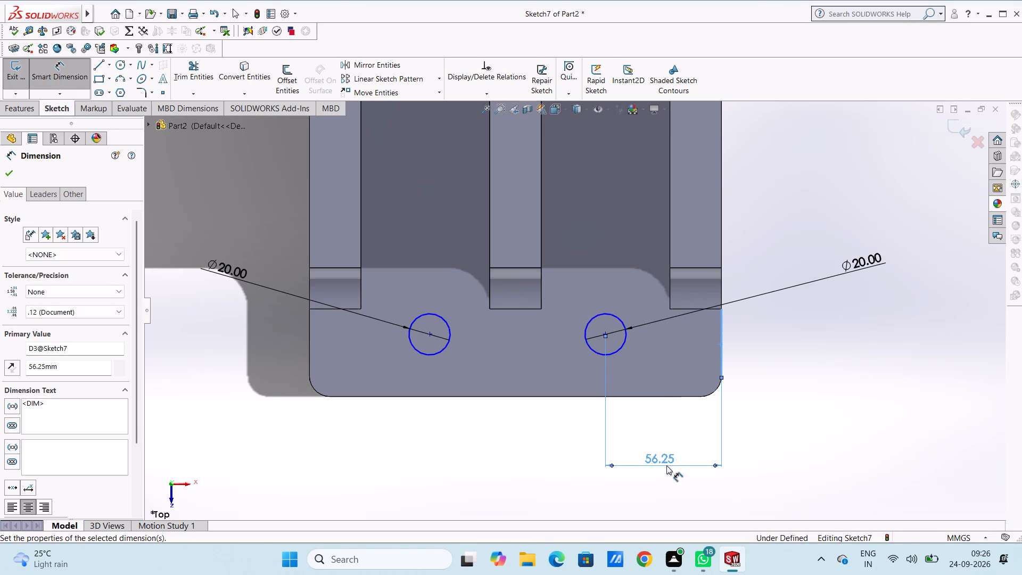
click(526, 449)
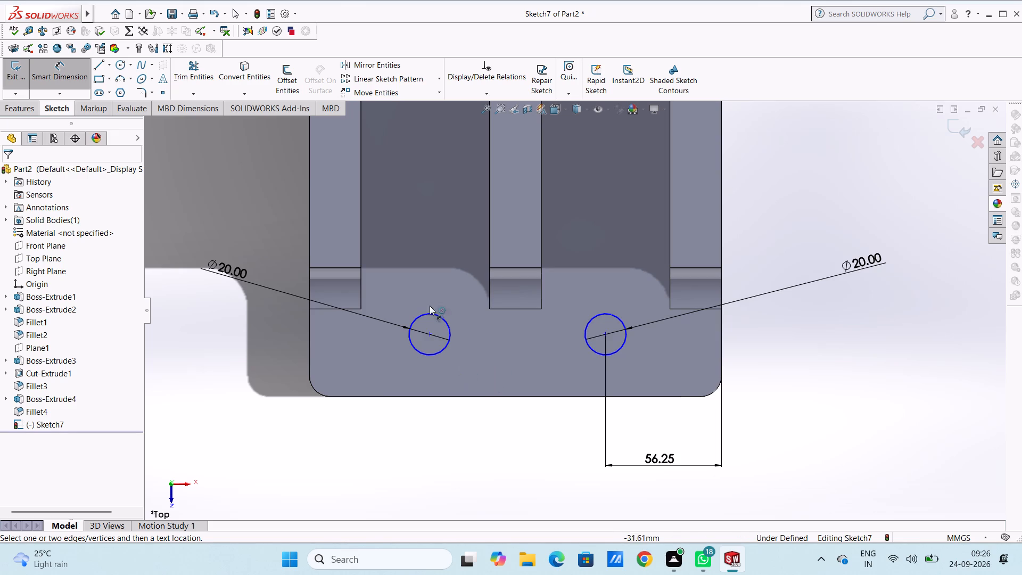
Dimension the left-hand circle's centre at 56.25 mm from the plate's nearest long edge.
click(429, 335)
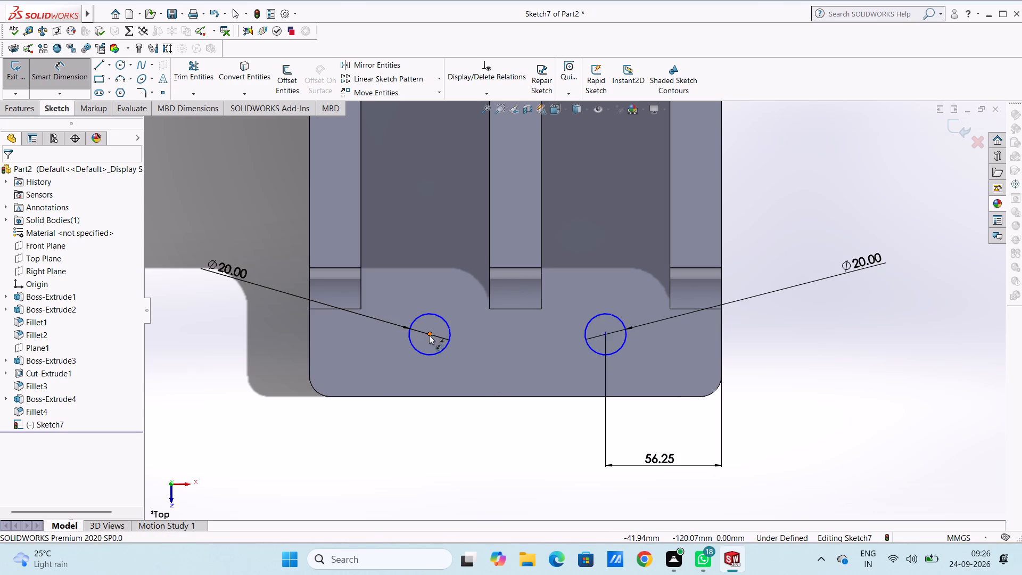
click(604, 334)
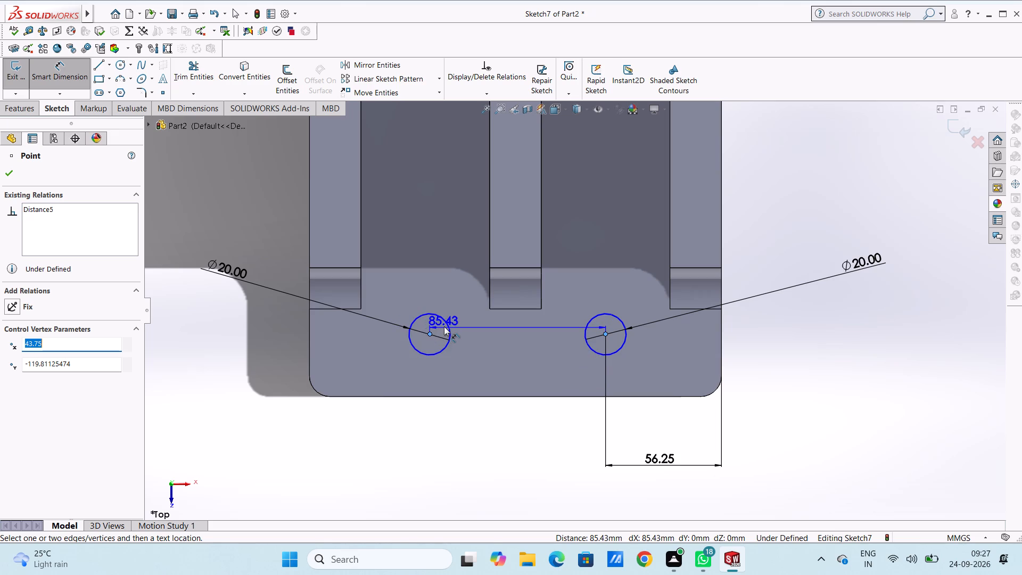
key(Escape)
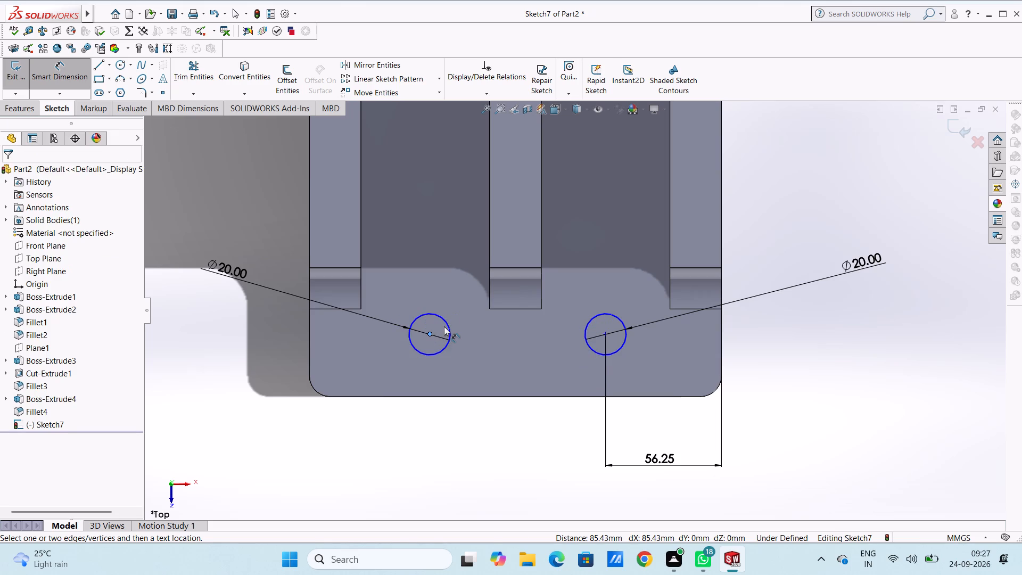
click(309, 338)
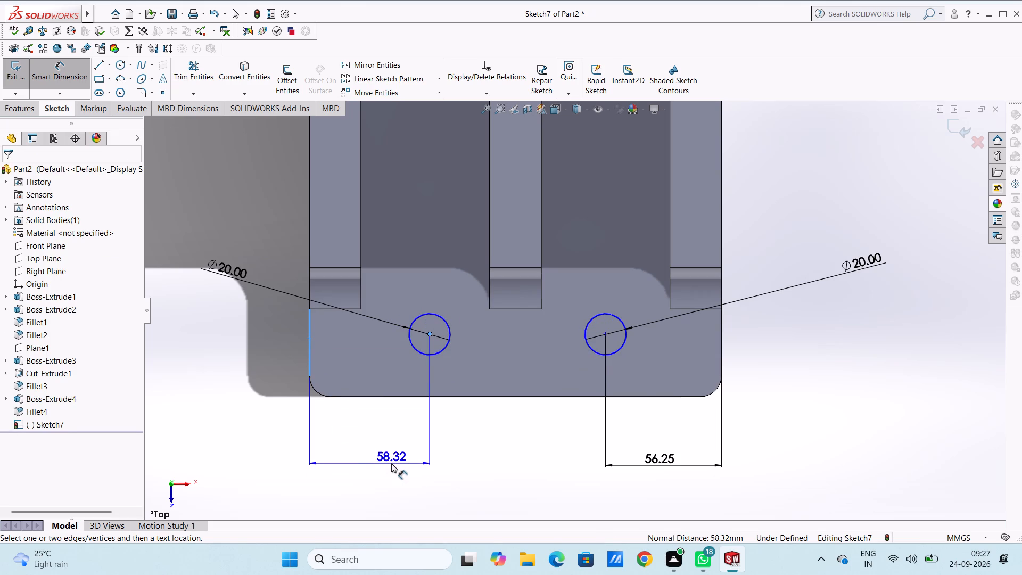
click(391, 463)
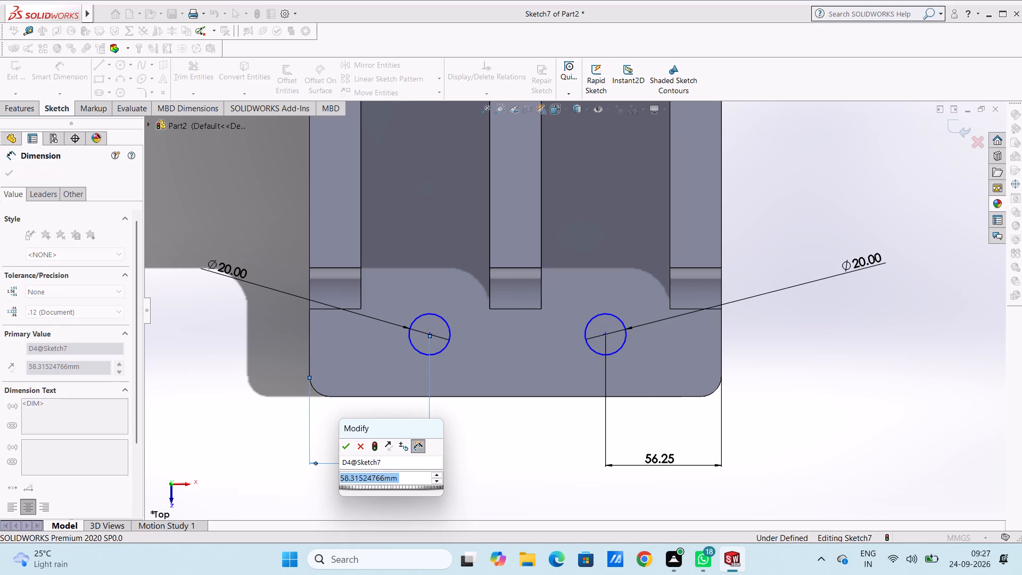
text(56.25)
key(Return)
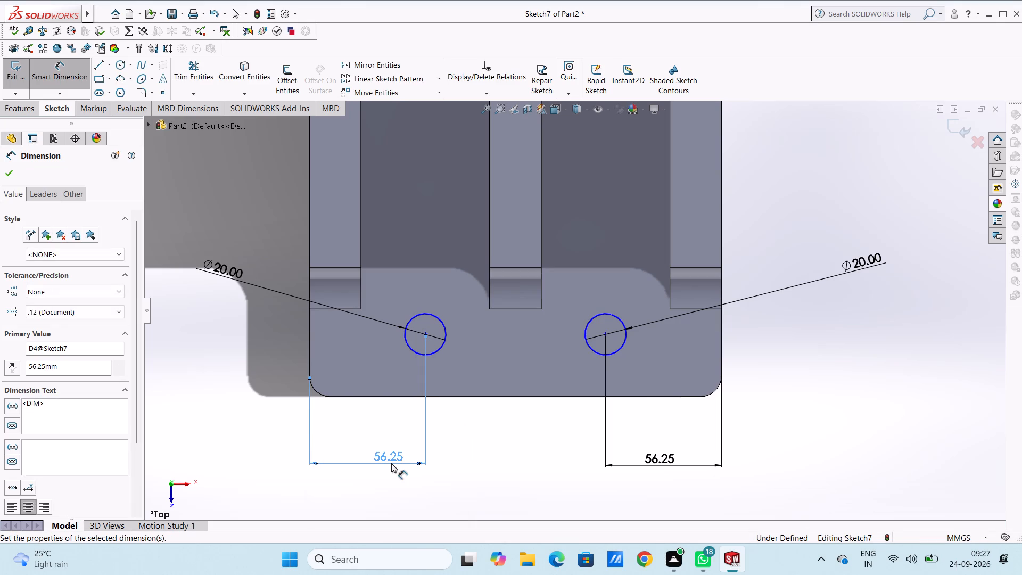
click(209, 394)
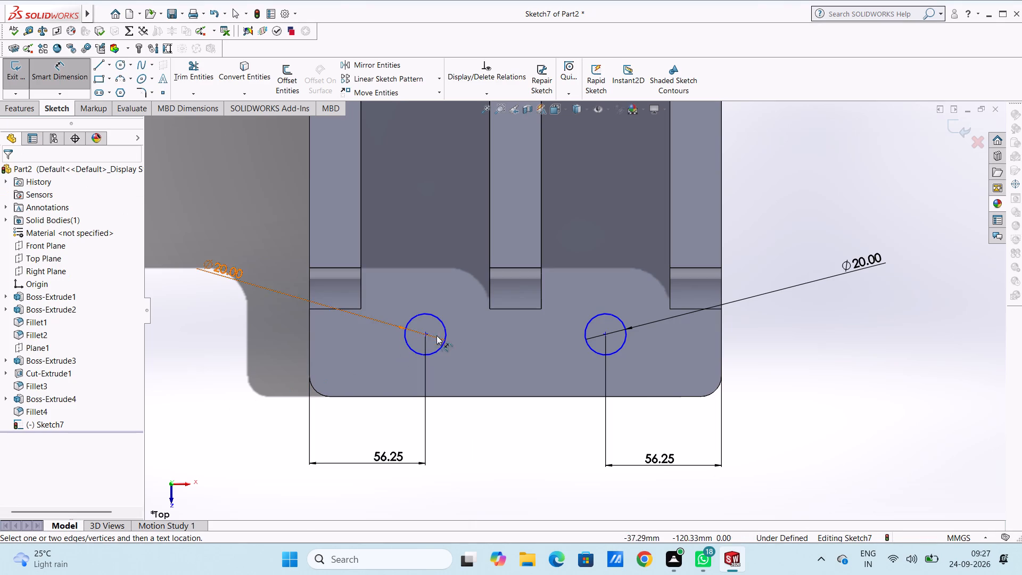
Dimension the left-hand circle's centre at 35 mm from the plate's nearby short edge.
click(425, 334)
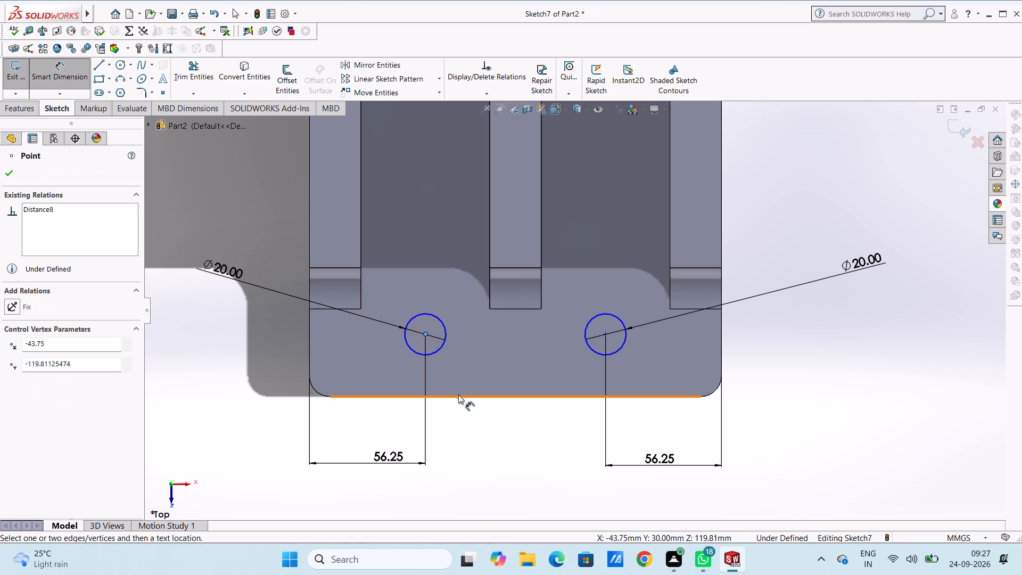
click(459, 396)
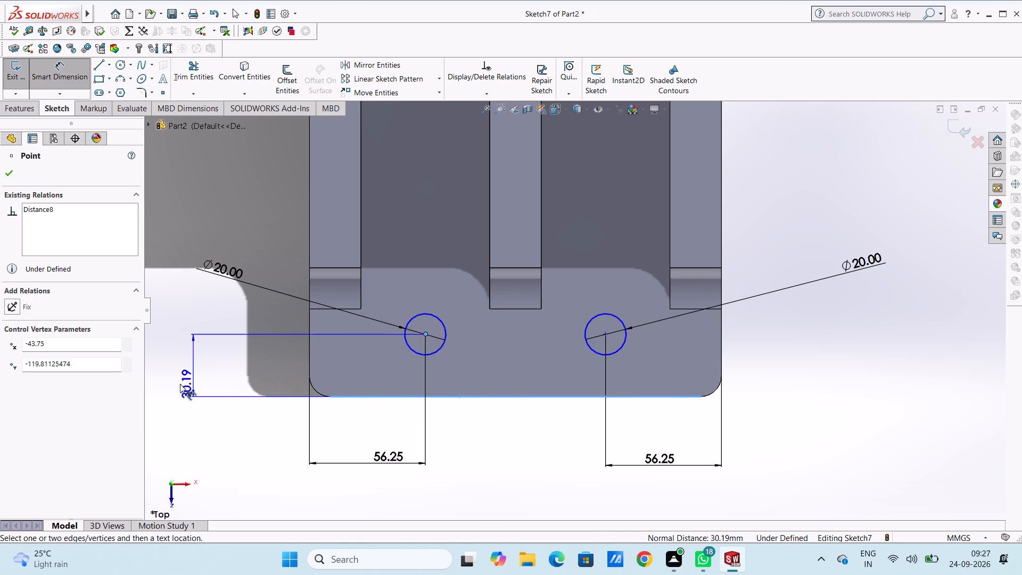
click(178, 384)
text(35)
key(Return)
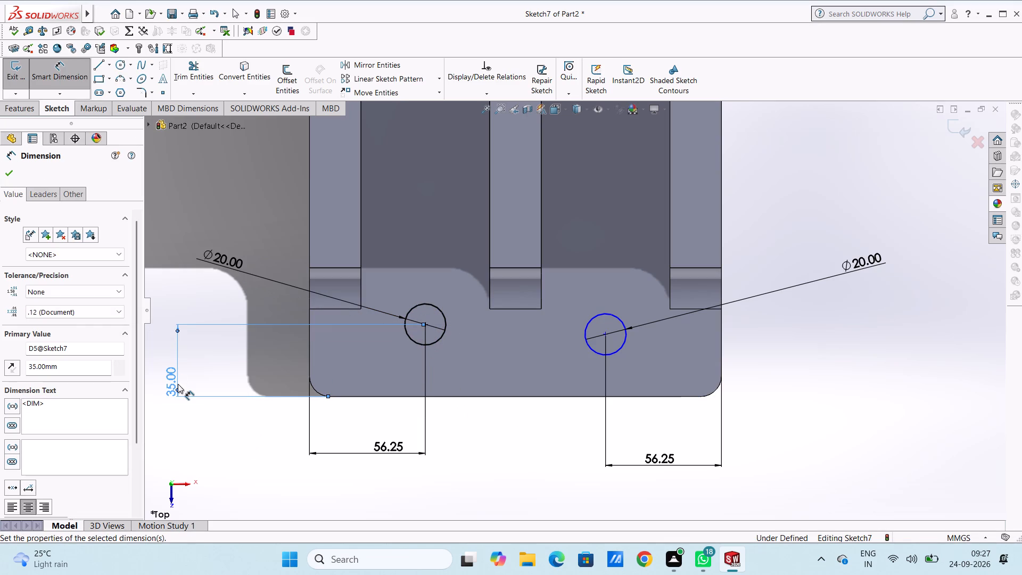
click(196, 207)
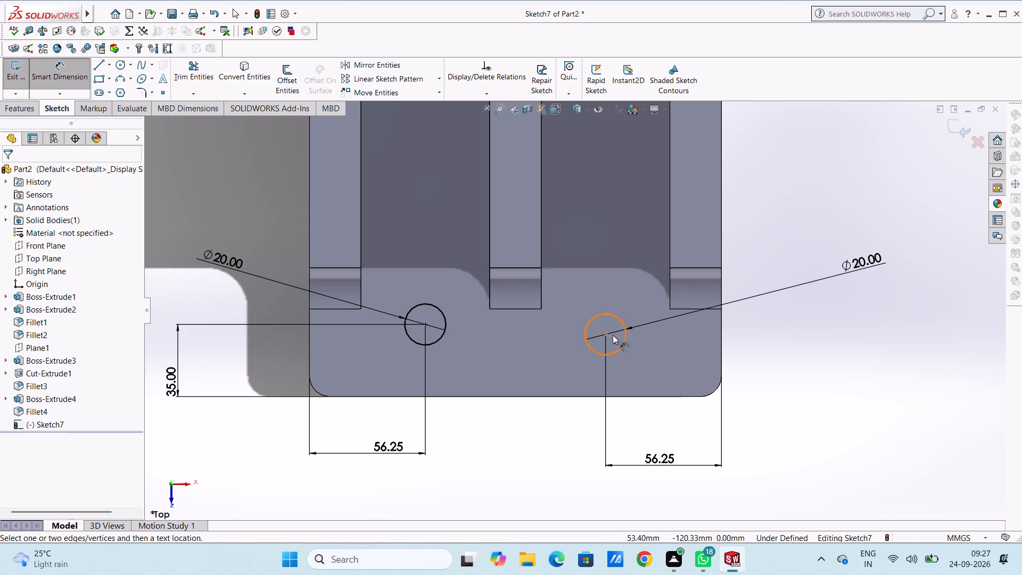
Dimension the right-hand circle's centre at 35 mm from the plate's nearby short edge.
click(607, 334)
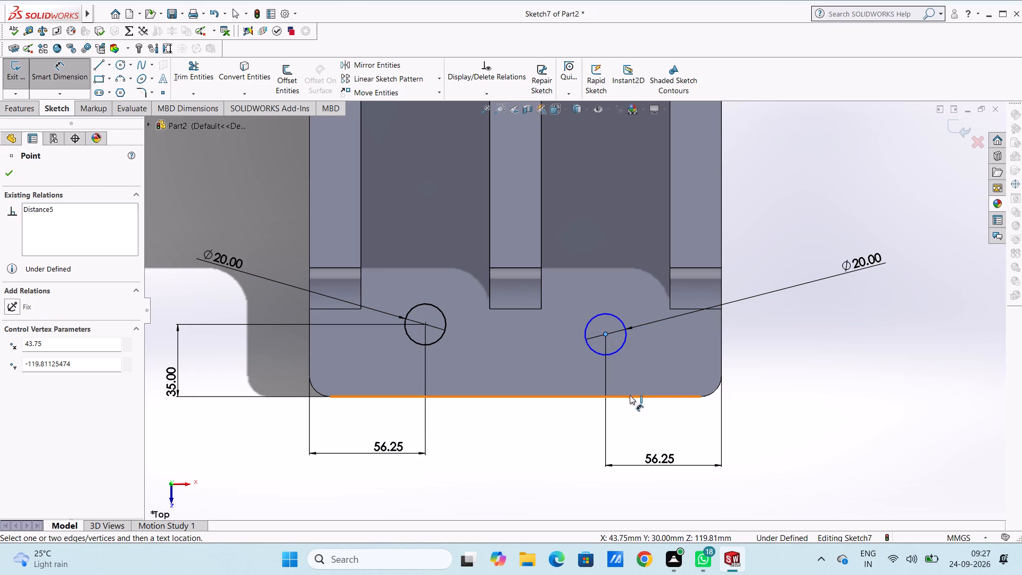
click(630, 395)
click(891, 353)
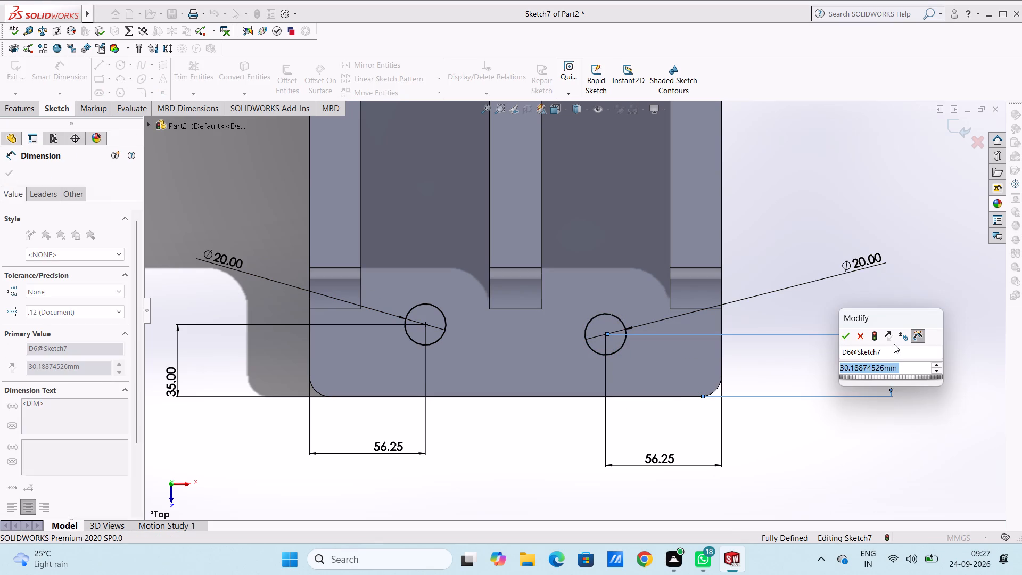
text(35)
key(Return)
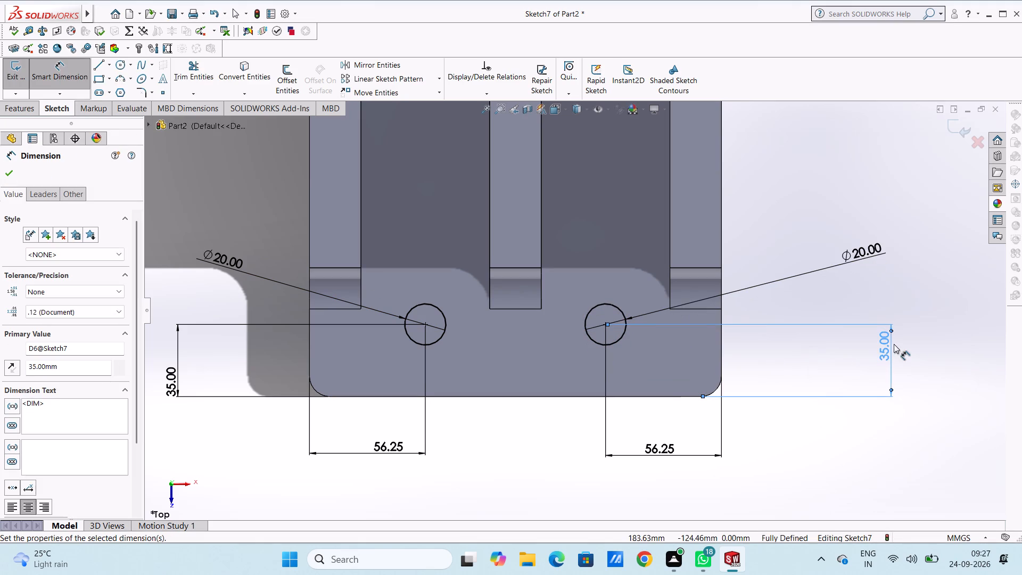
click(821, 358)
Extrude-cut the two 20 mm circles through the plate with a blind depth of 40 mm.
middle_drag(821, 358, 800, 351)
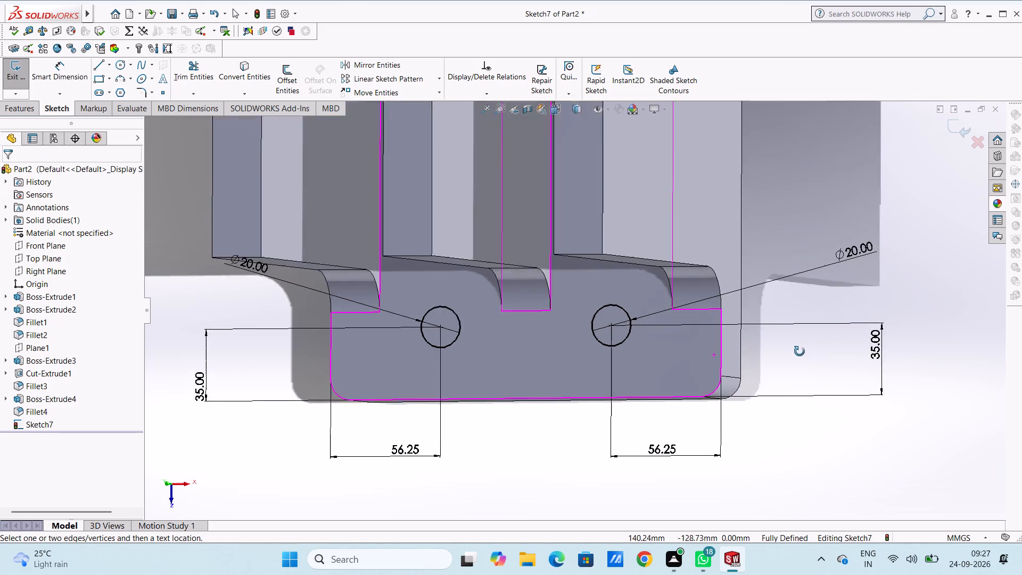
middle_drag(800, 351, 781, 334)
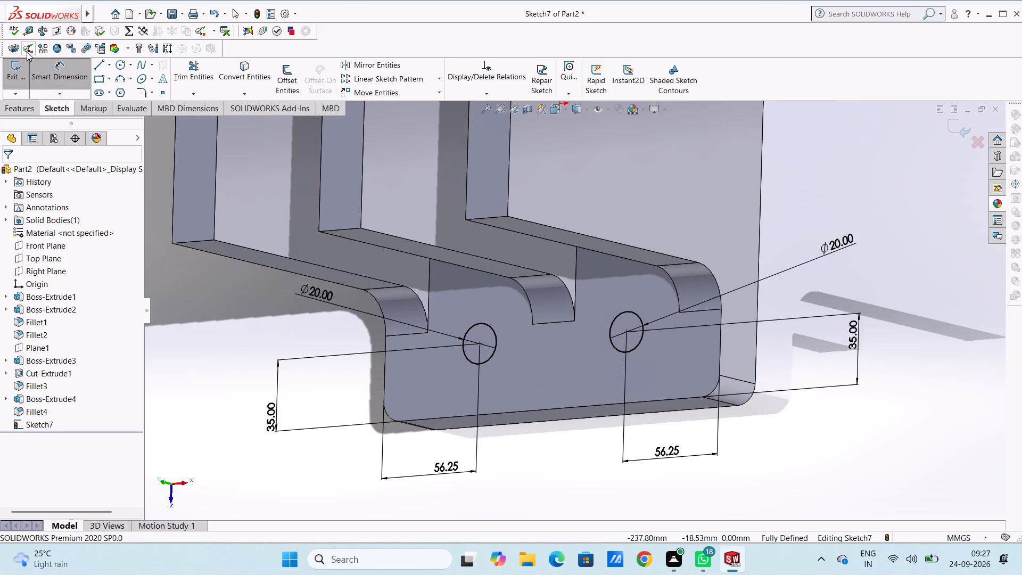
click(53, 66)
click(27, 107)
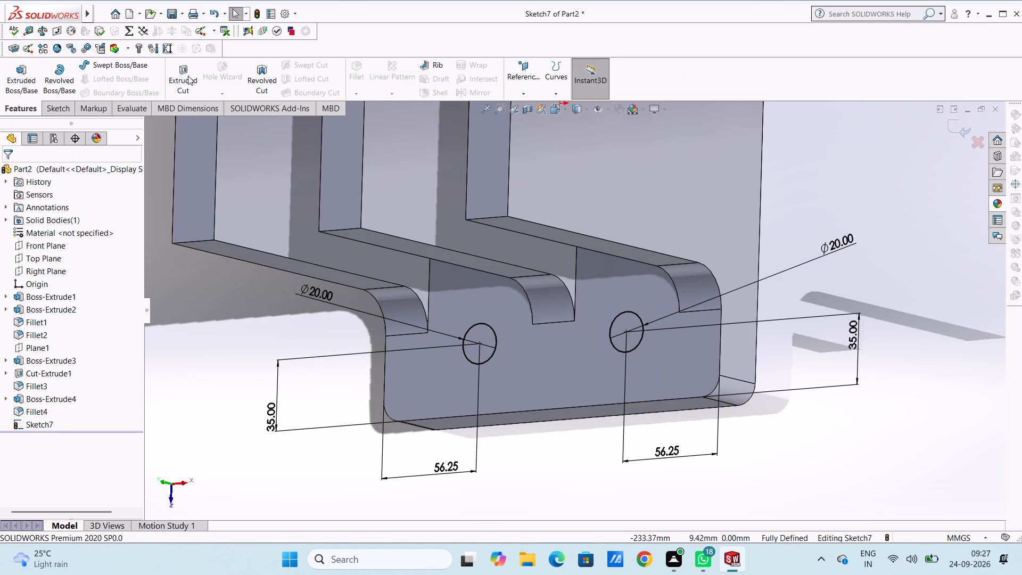
click(190, 76)
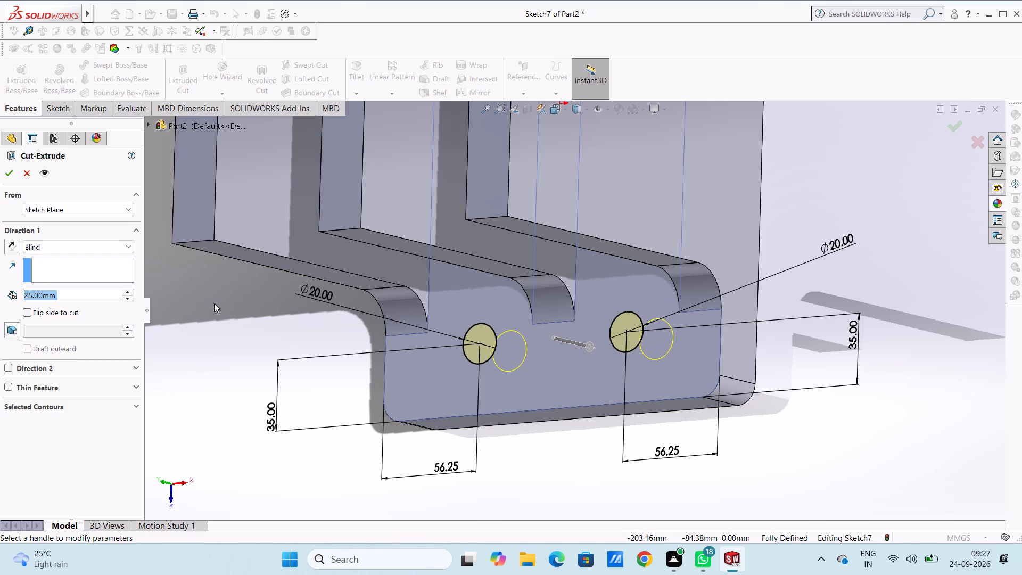
text(40)
key(Return)
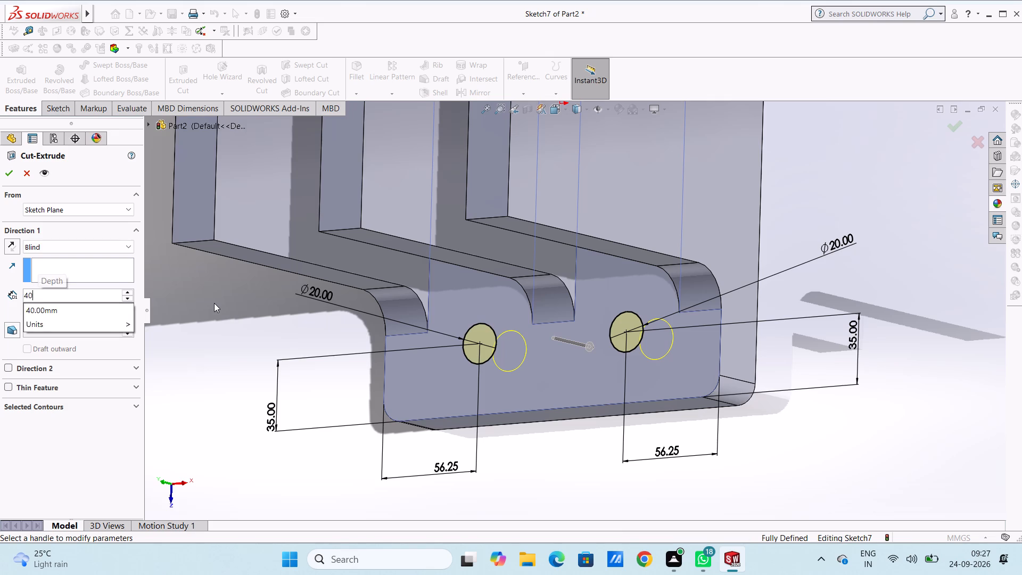
click(12, 174)
click(191, 336)
Examine the two holes in the plate and the walls' side profile from several angles.
middle_drag(199, 336, 234, 335)
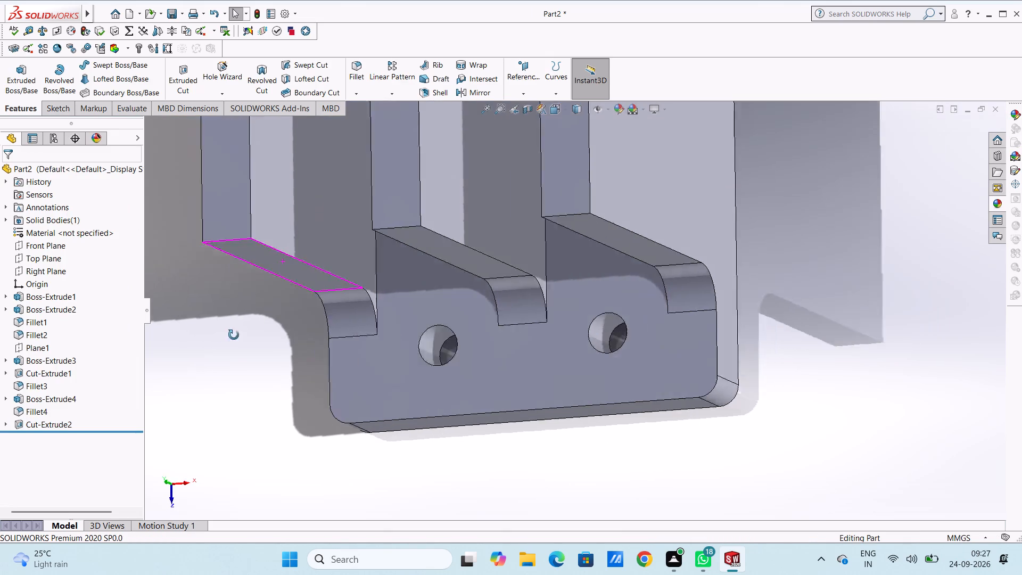
middle_drag(234, 335, 235, 336)
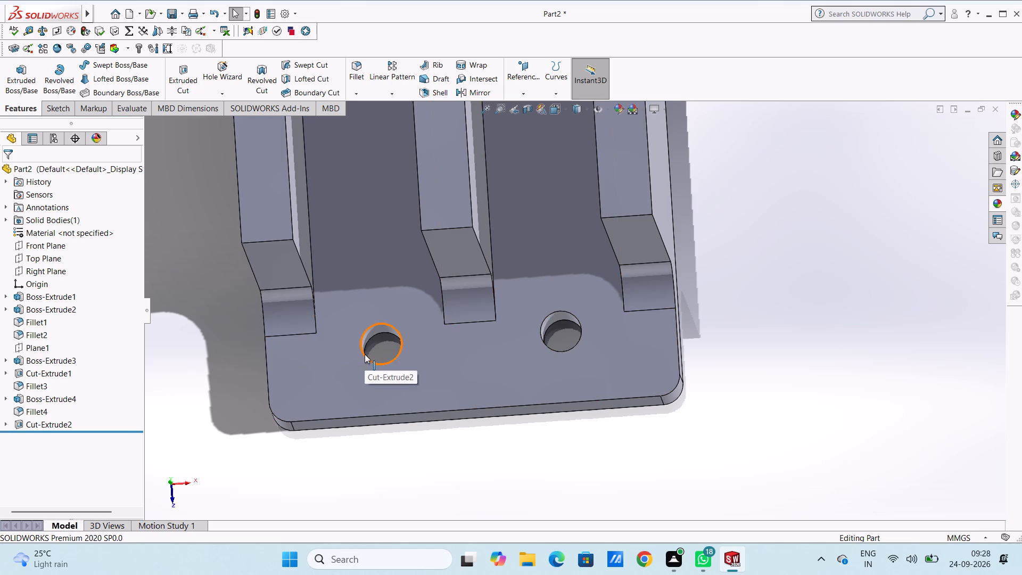
middle_drag(374, 281, 376, 281)
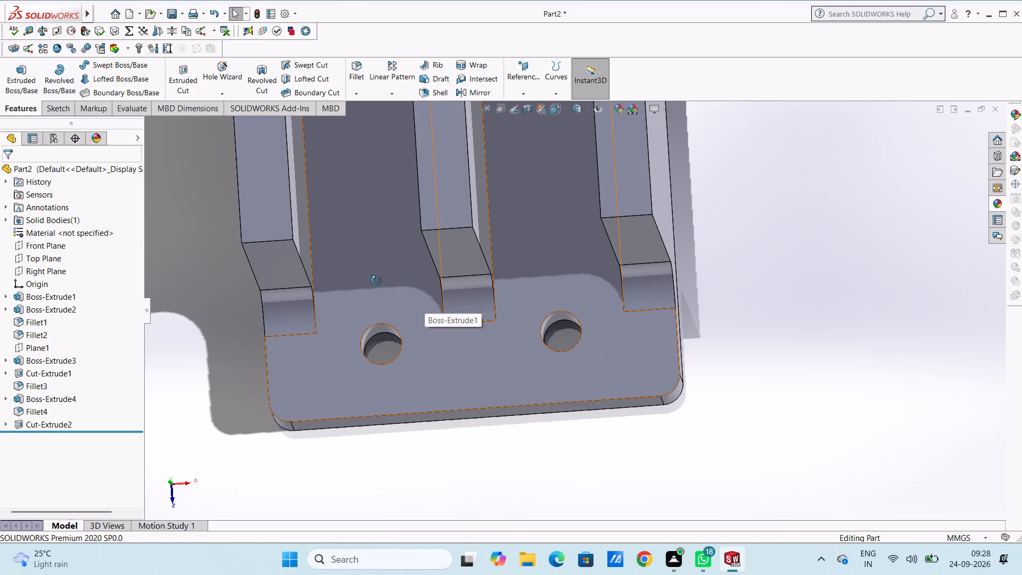
middle_drag(376, 281, 337, 242)
scroll(337, 242, up, 4)
middle_drag(398, 236, 426, 235)
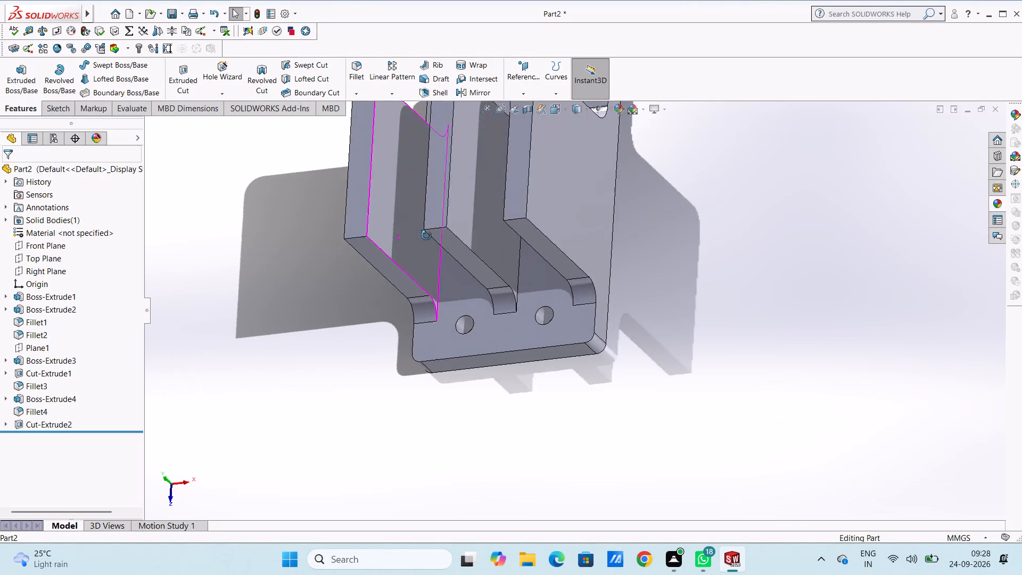
middle_drag(426, 235, 418, 237)
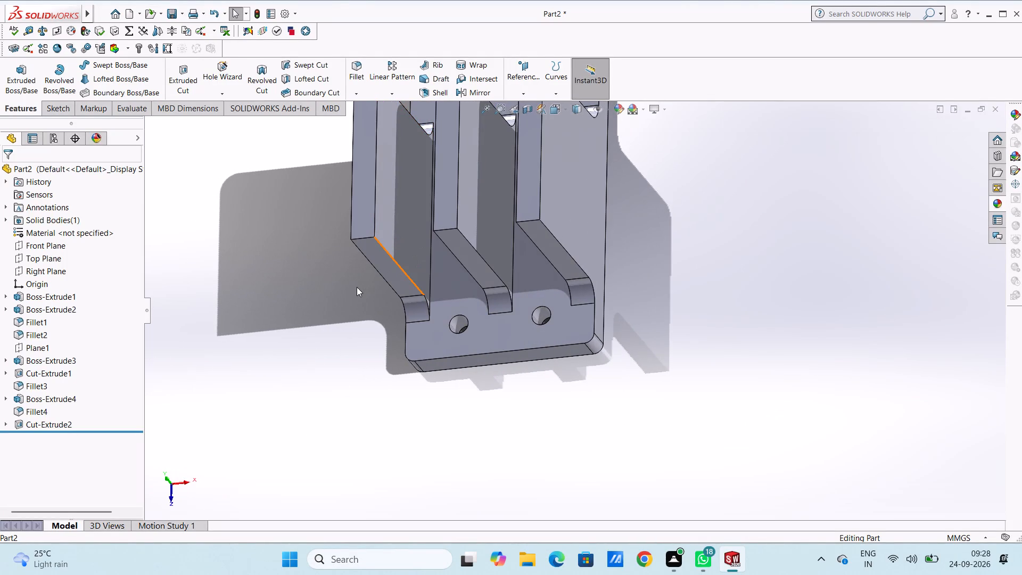
key(ctrl+3)
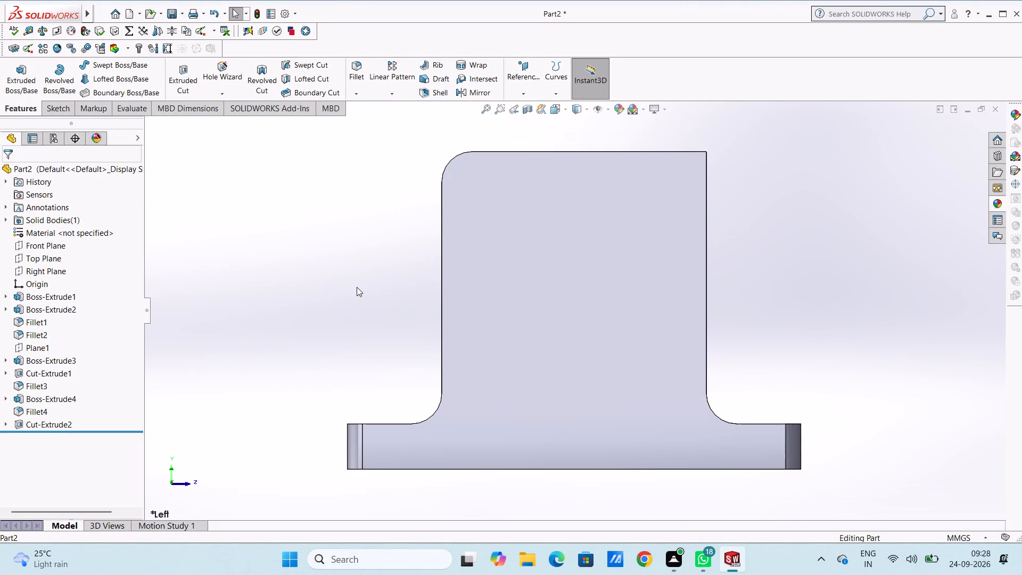
scroll(357, 287, up, 2)
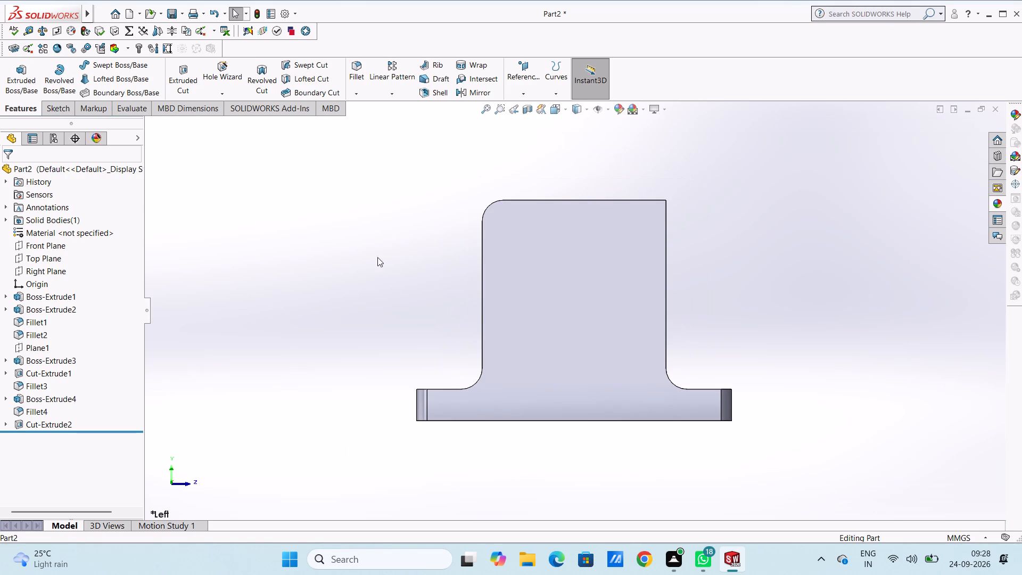
middle_drag(397, 242, 395, 313)
middle_click(395, 313)
middle_click(395, 313)
scroll(401, 305, up, 3)
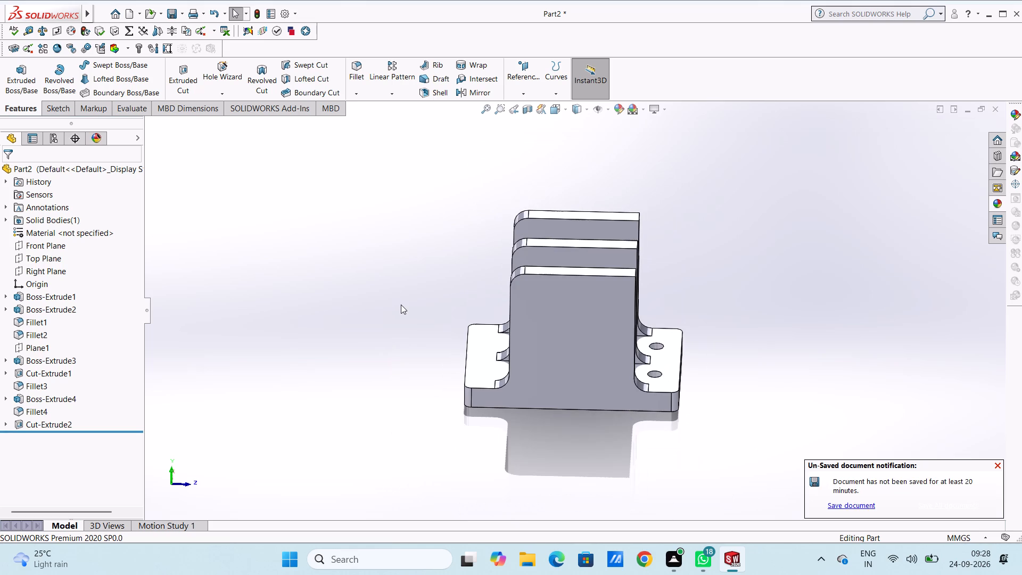
Fillet the square upper end edges of all three walls on the hole side with a 20 mm radius.
middle_drag(408, 290, 388, 292)
middle_drag(388, 292, 394, 292)
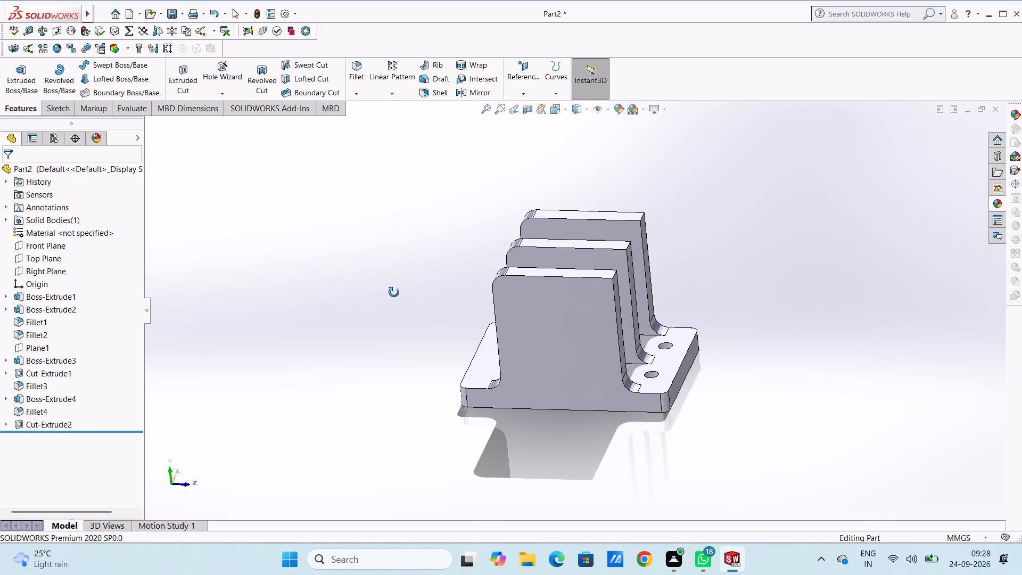
middle_drag(394, 292, 367, 298)
scroll(587, 285, down, 4)
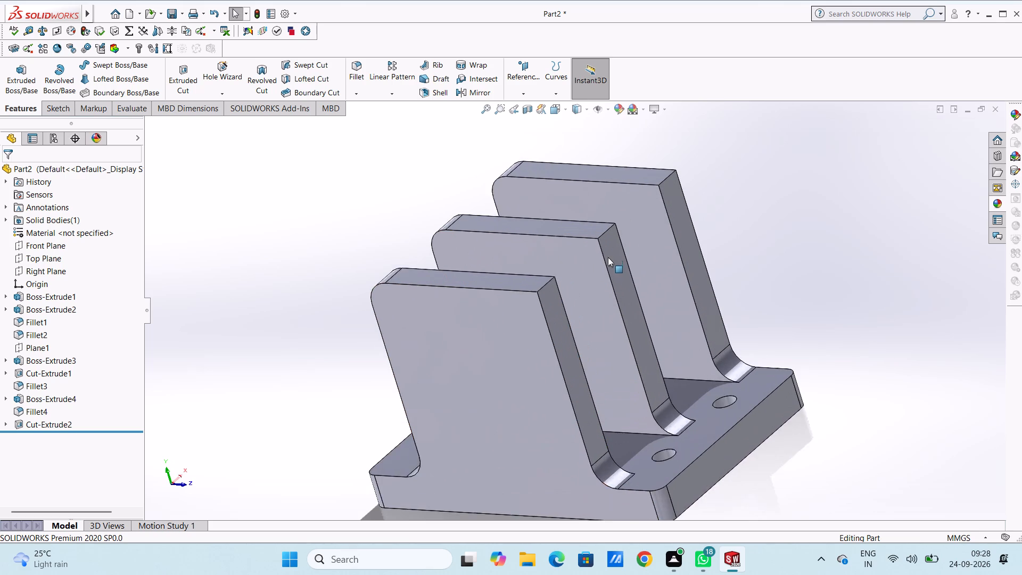
click(353, 69)
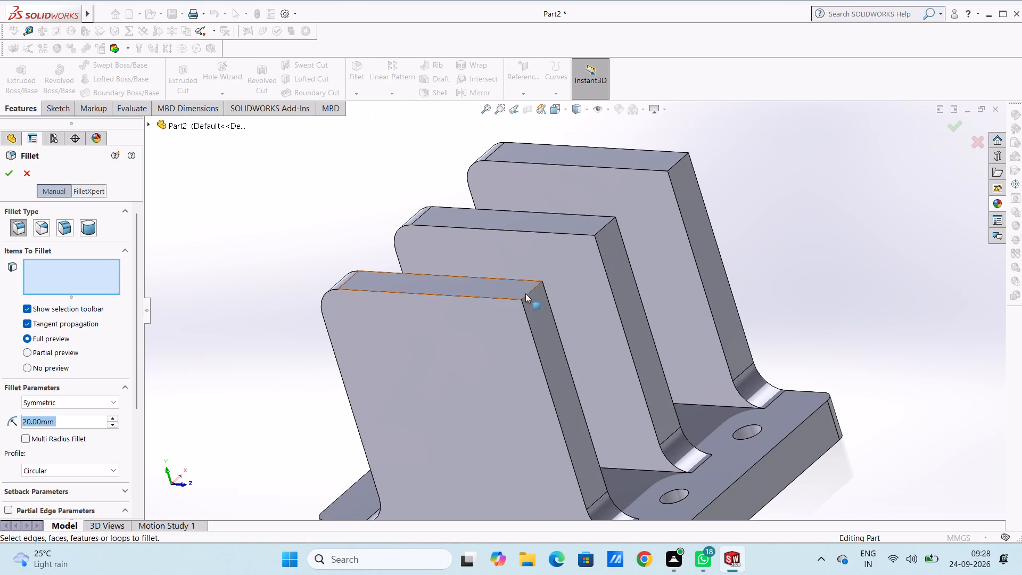
click(526, 294)
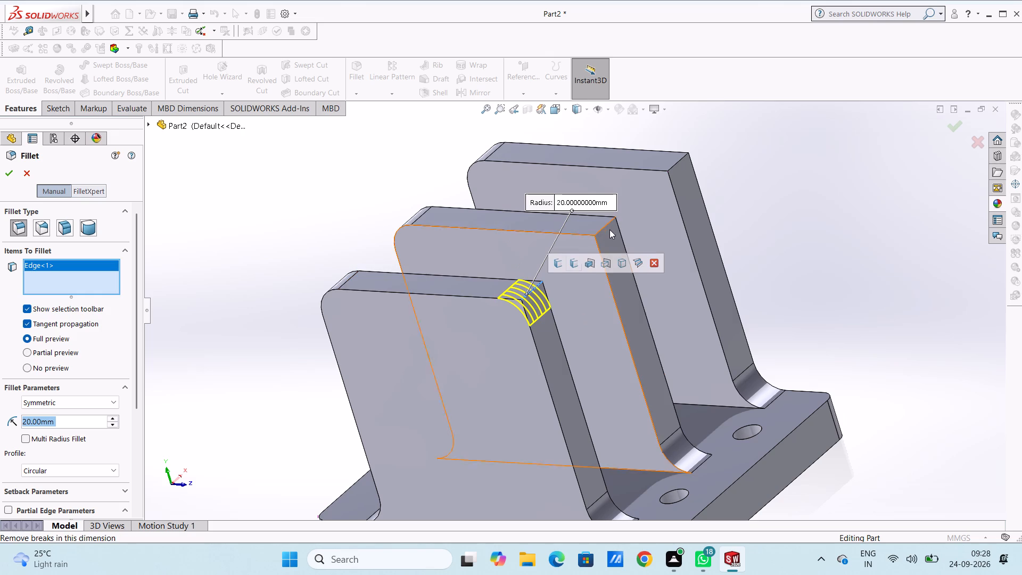
click(604, 226)
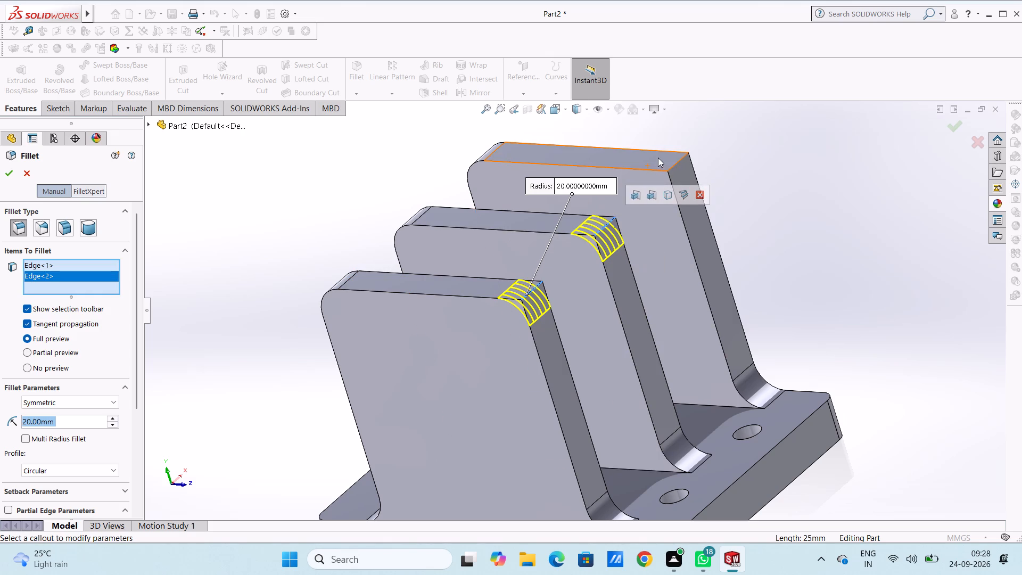
click(675, 165)
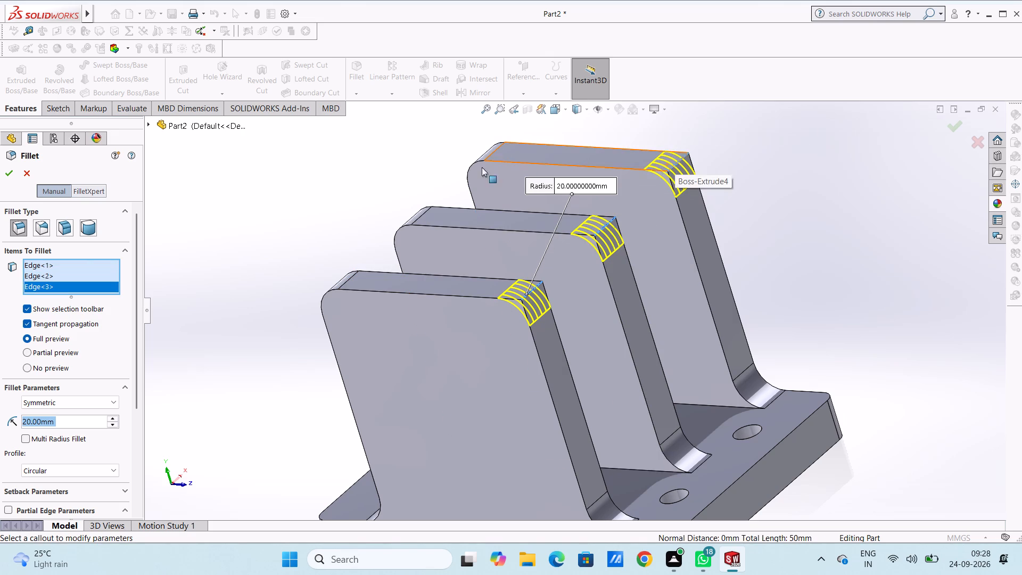
click(8, 174)
click(235, 217)
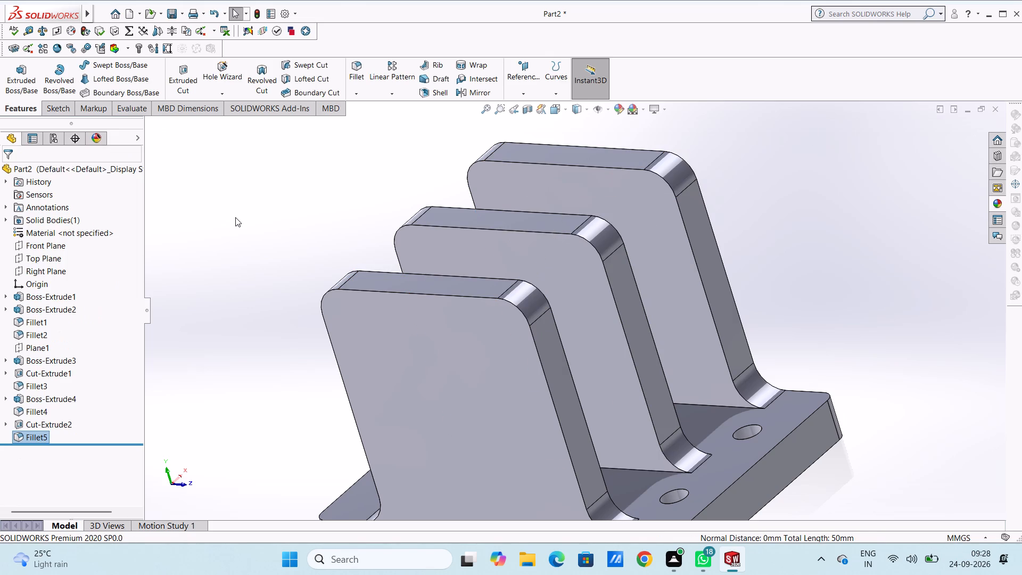
Start a sketch on the outer side face of the outer wall in the Right view.
scroll(235, 217, up, 4)
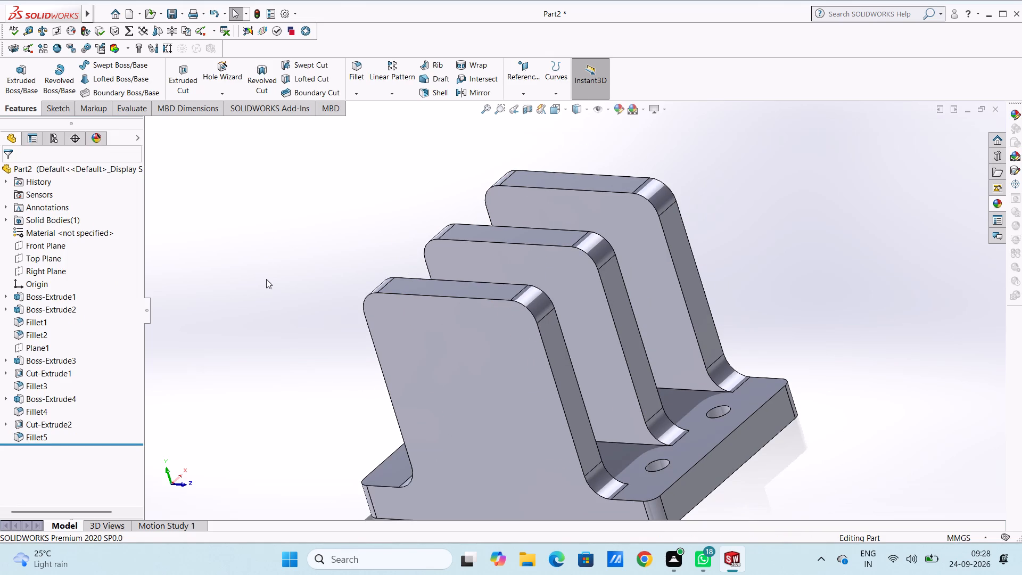
key(ctrl+3)
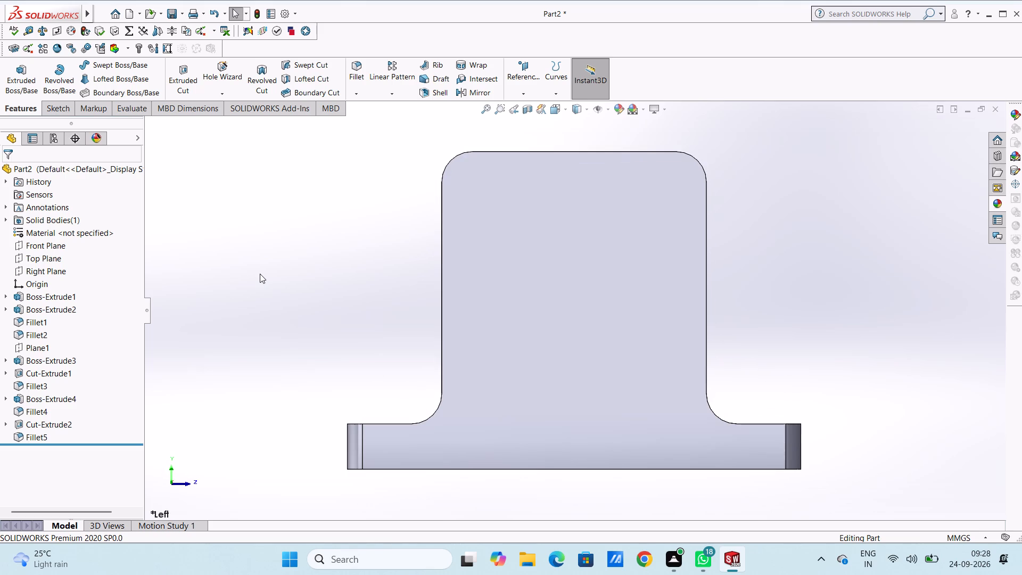
key(ctrl+5)
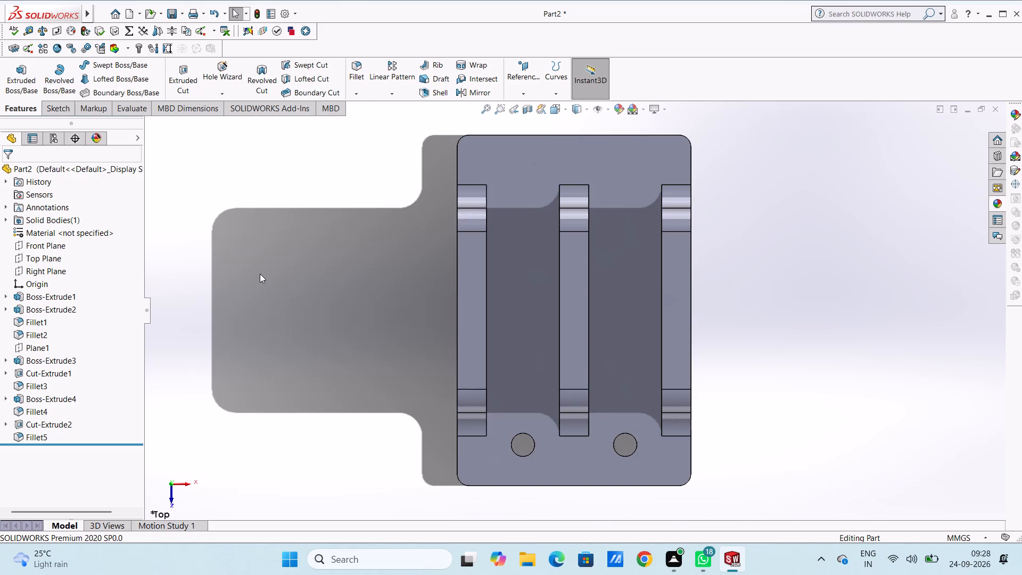
key(ctrl+4)
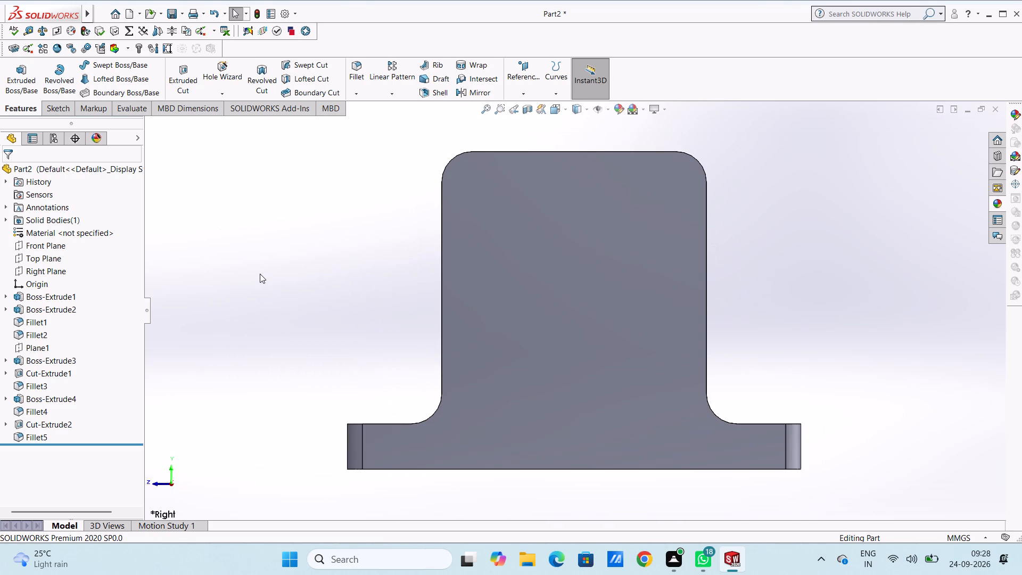
click(487, 200)
click(531, 172)
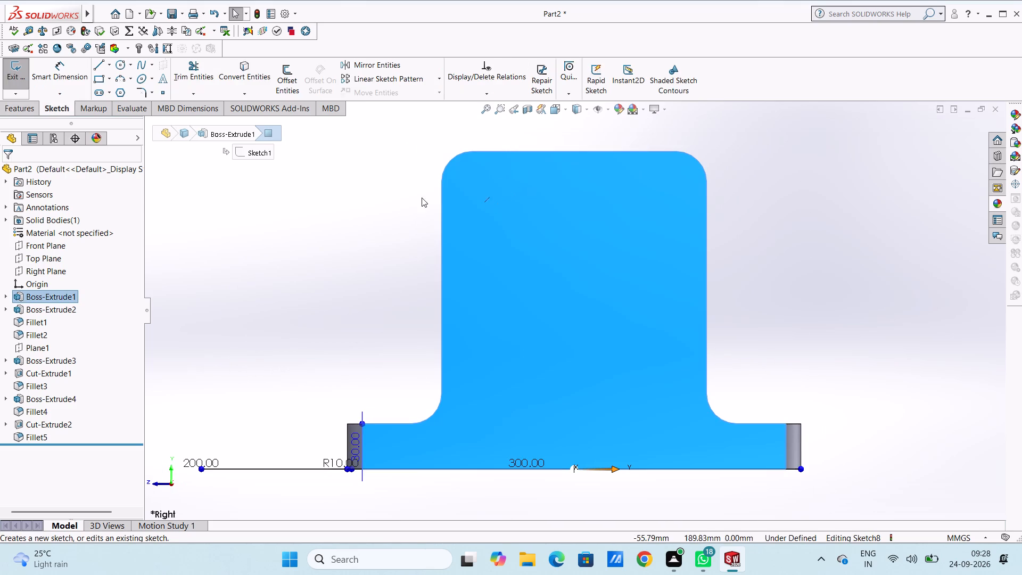
click(374, 204)
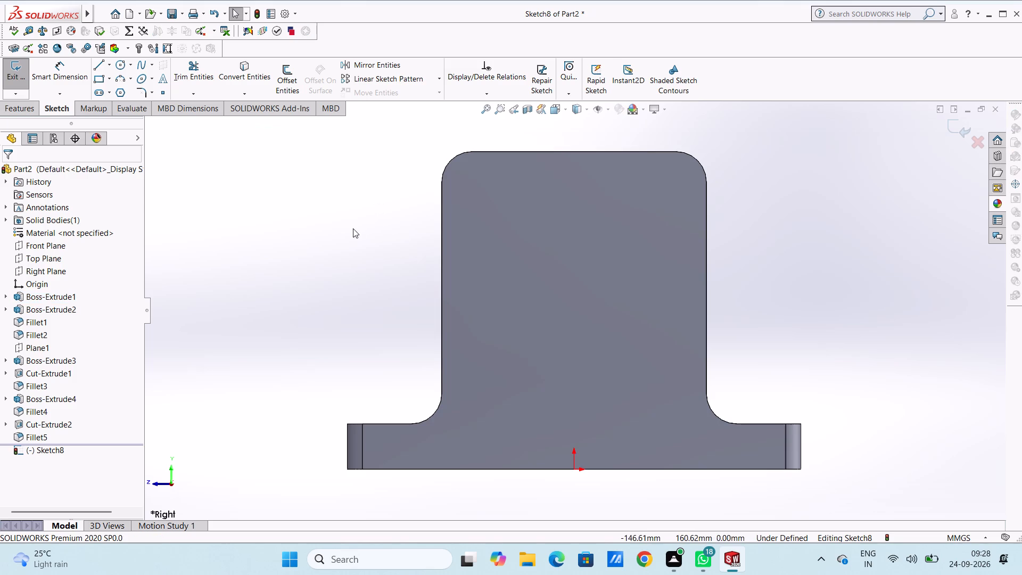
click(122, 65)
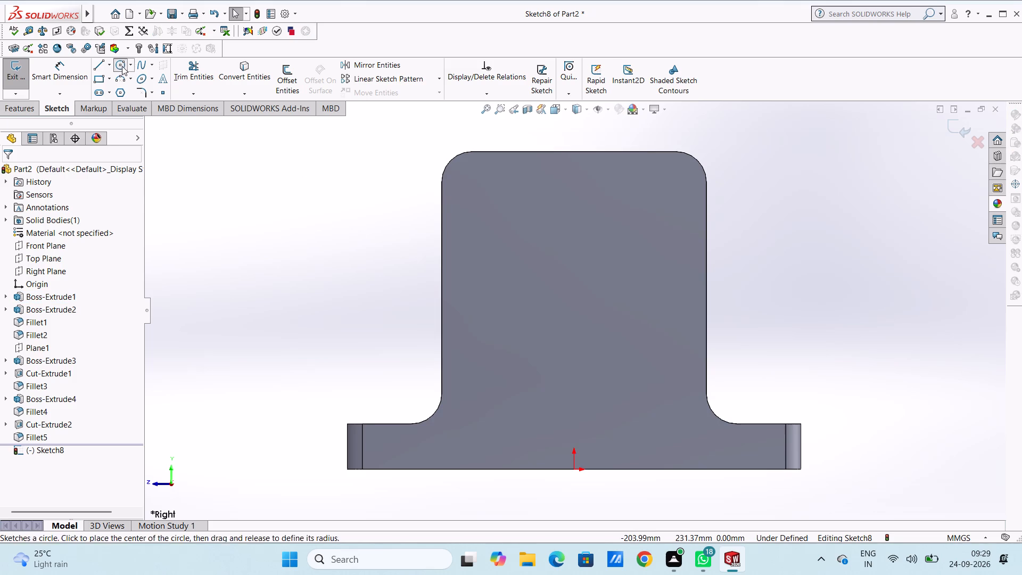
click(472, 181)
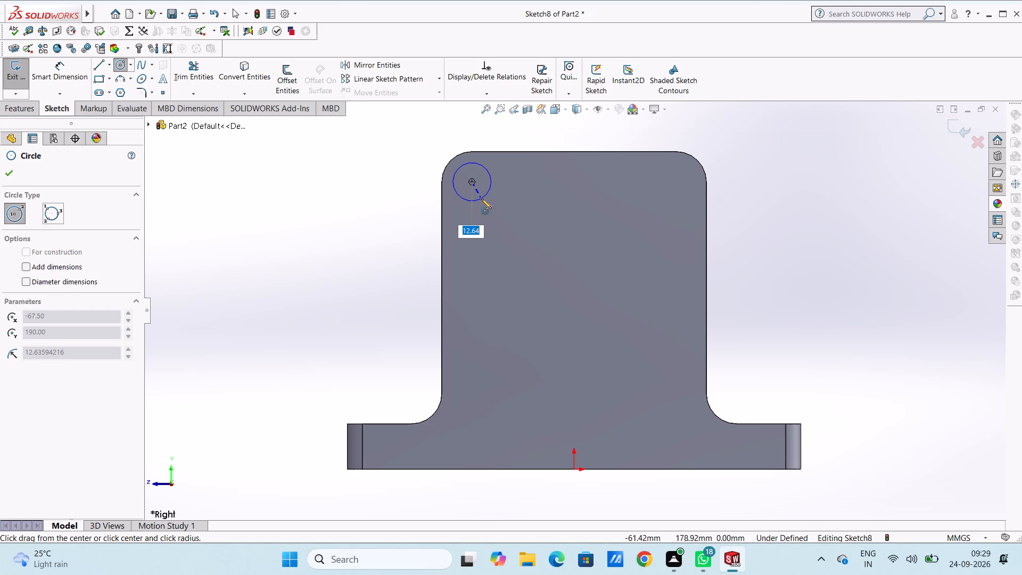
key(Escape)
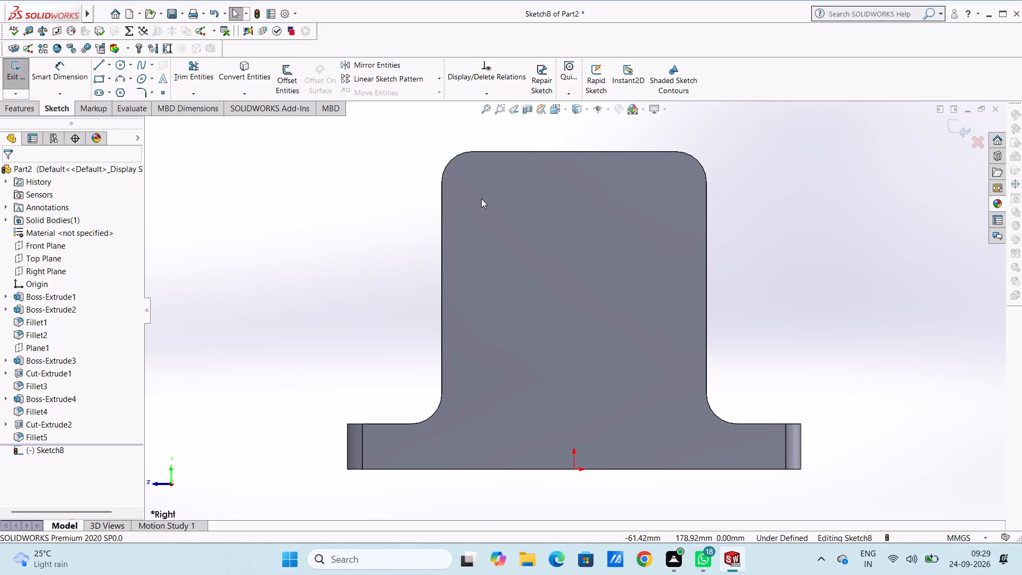
Sketch a circle of 12.5 mm radius near the wall's upper corner on the hole side, centred about 25 mm below the top edge.
click(126, 68)
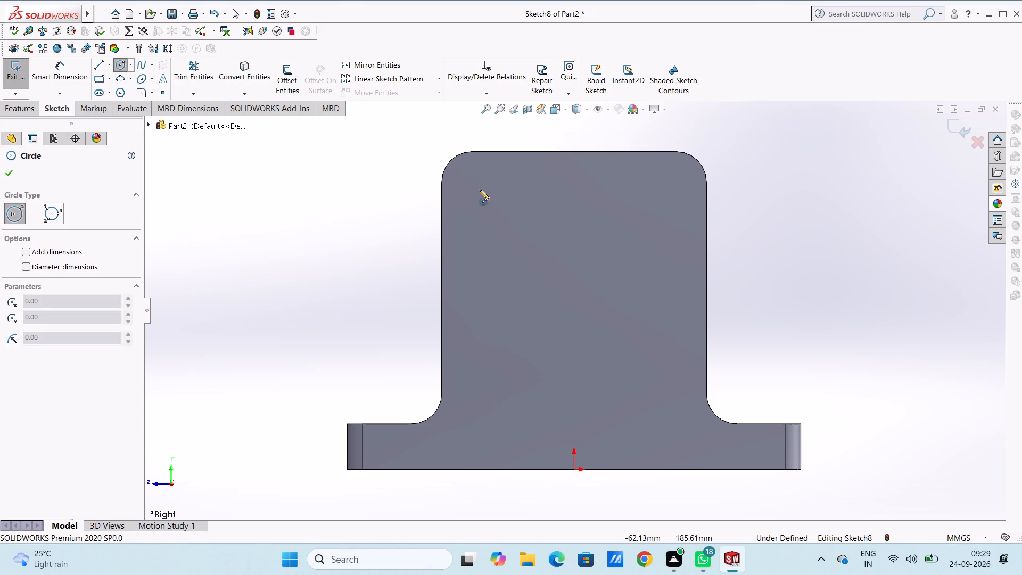
click(480, 190)
text(12.5)
key(Return)
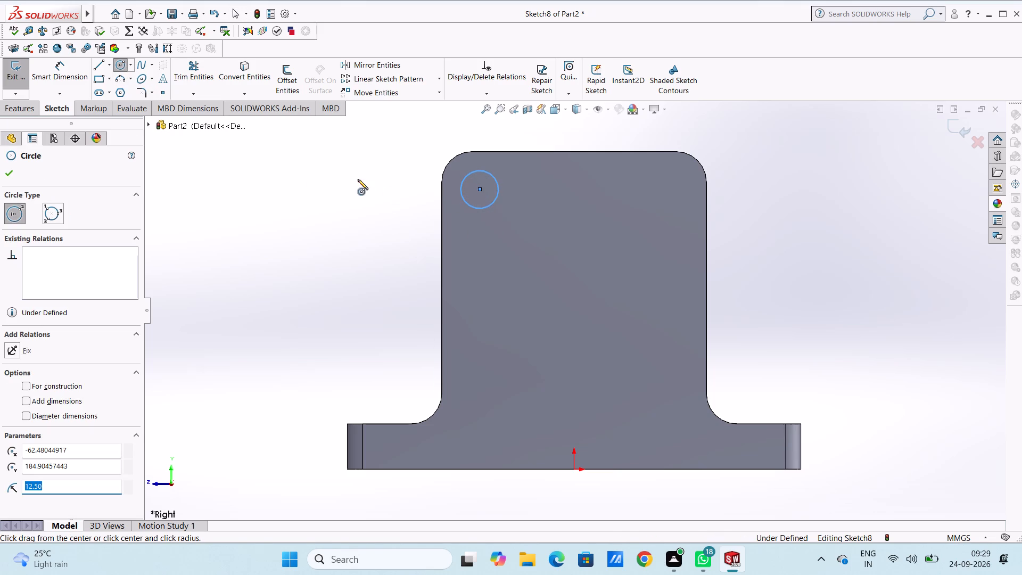
Dimension the circle's centre at 30 mm from the wall's top edge.
click(50, 75)
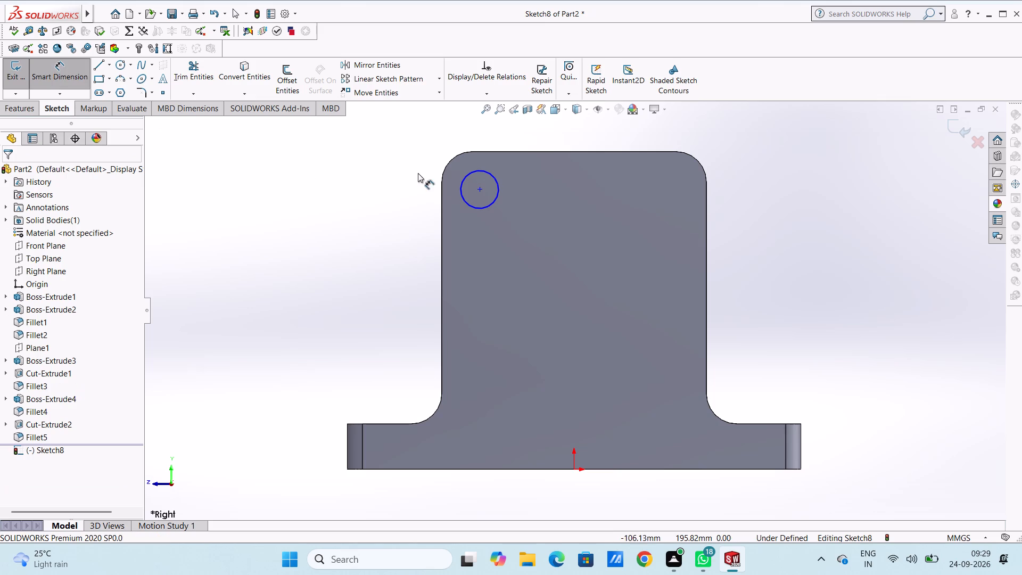
click(478, 191)
click(533, 151)
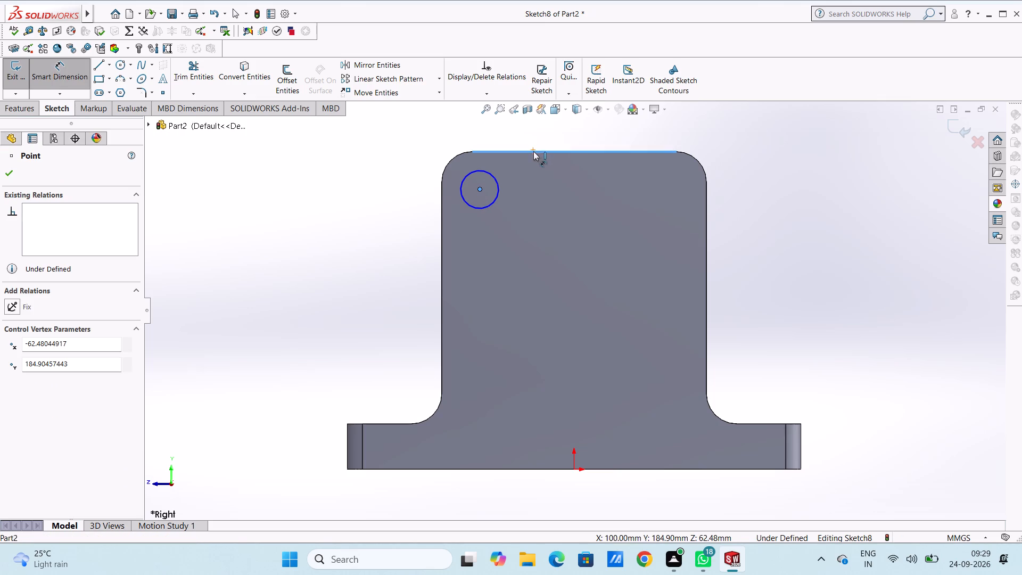
click(824, 181)
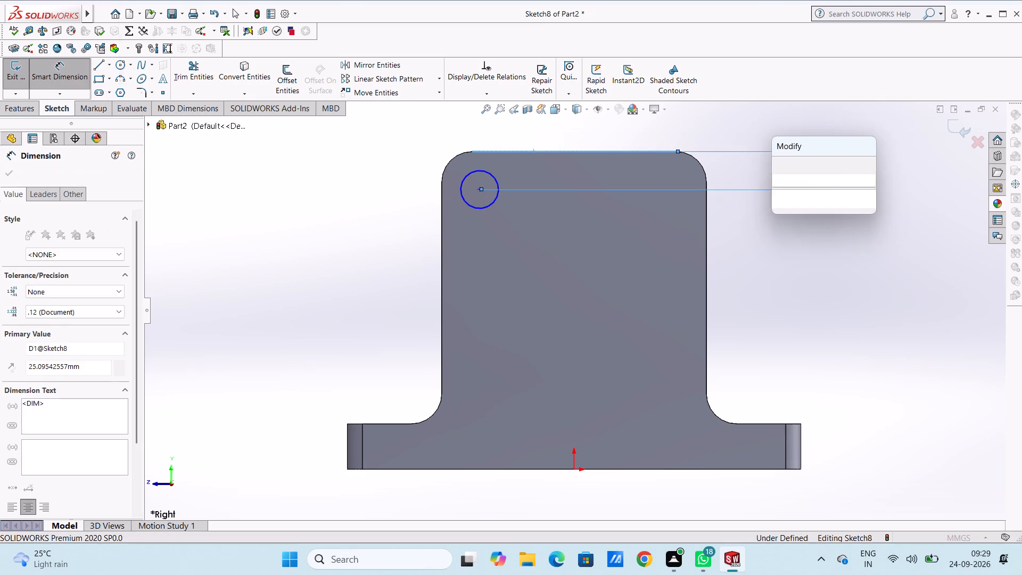
text(30)
key(Return)
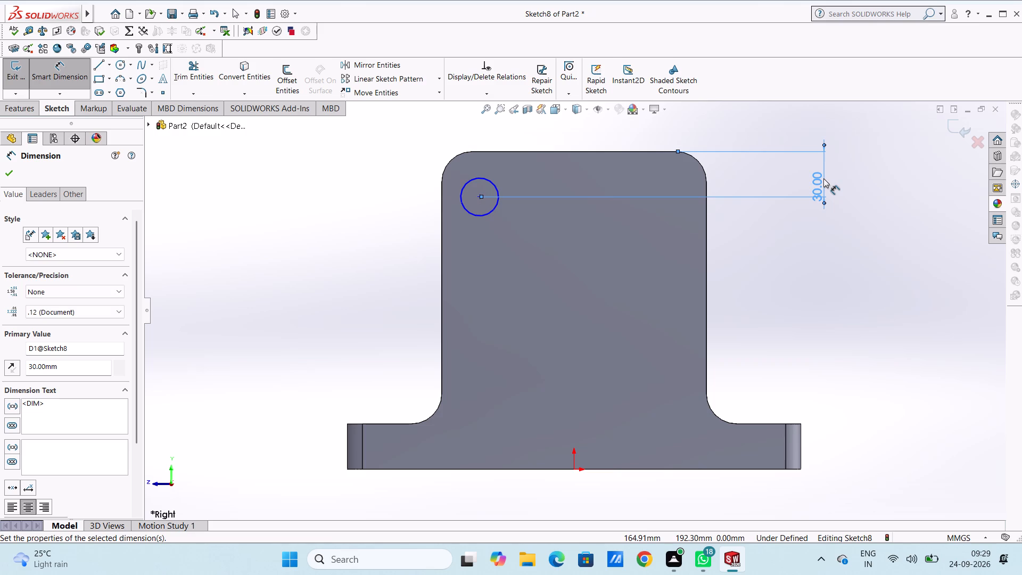
Dimension the diameter of the circle in the wall's upper corner, keeping its drawn size.
click(296, 218)
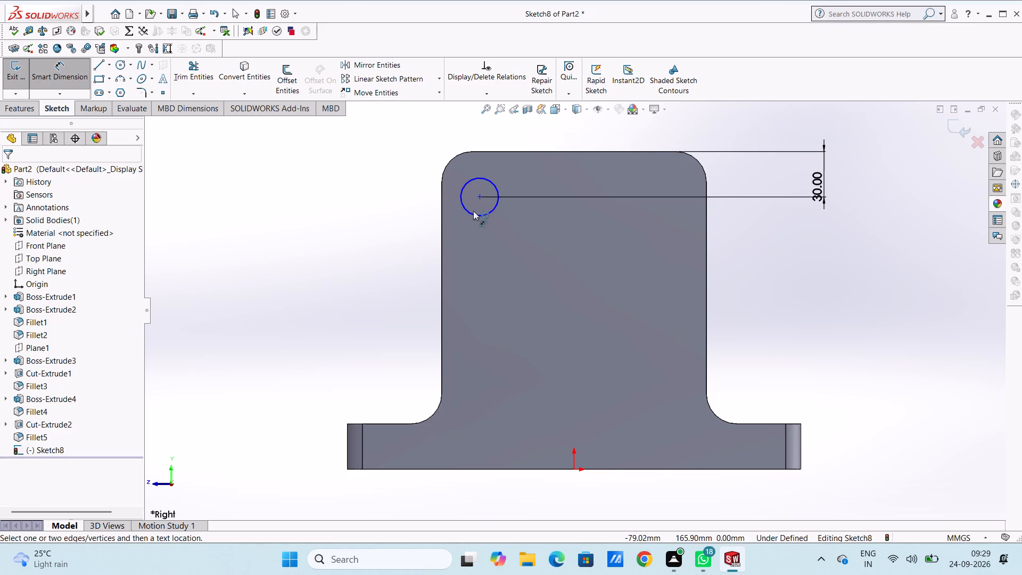
click(483, 213)
click(284, 389)
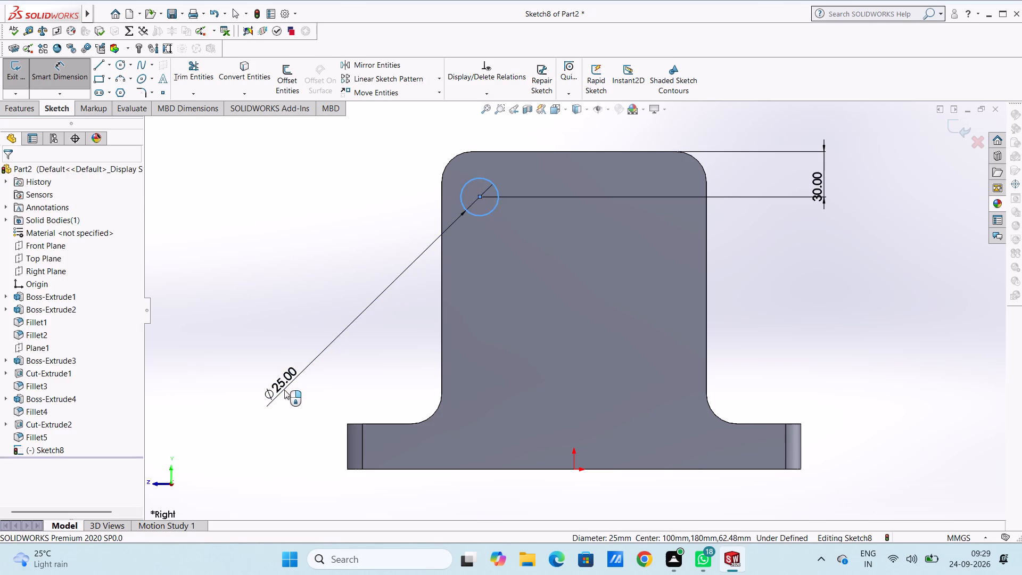
click(241, 372)
click(250, 268)
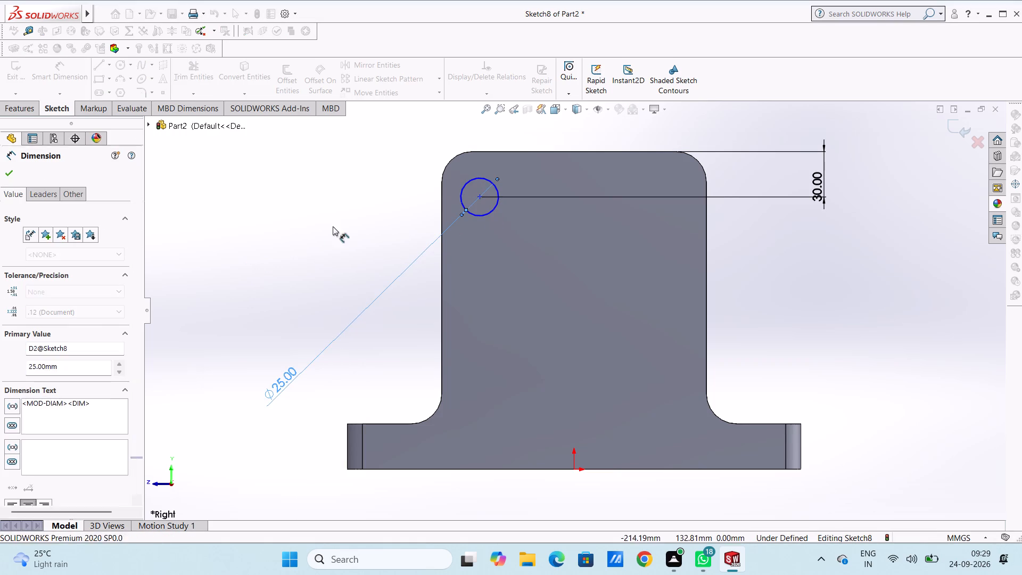
Dimension the circle's centre at 35 mm from the wall's vertical edge on the hole side.
click(441, 228)
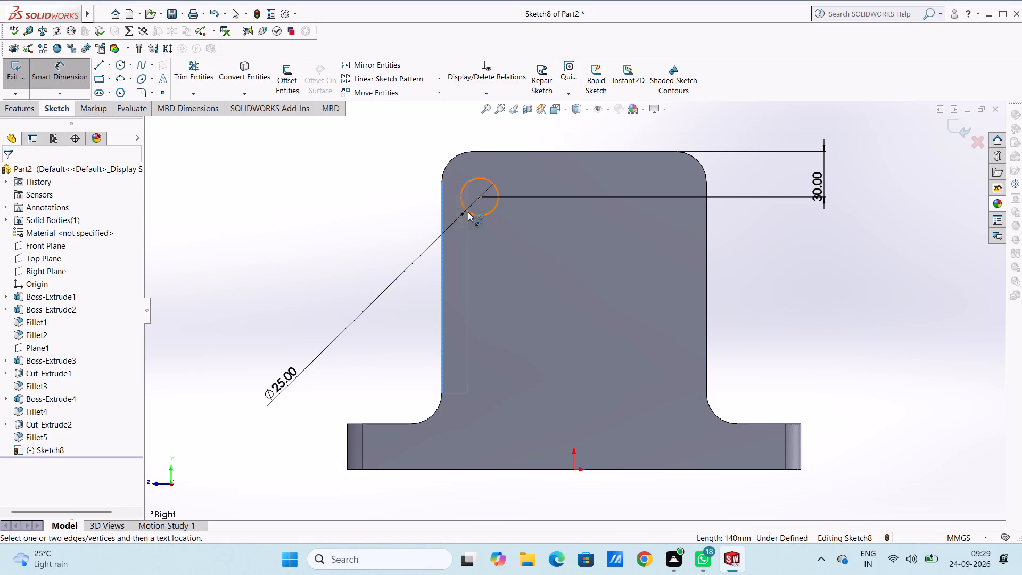
click(478, 196)
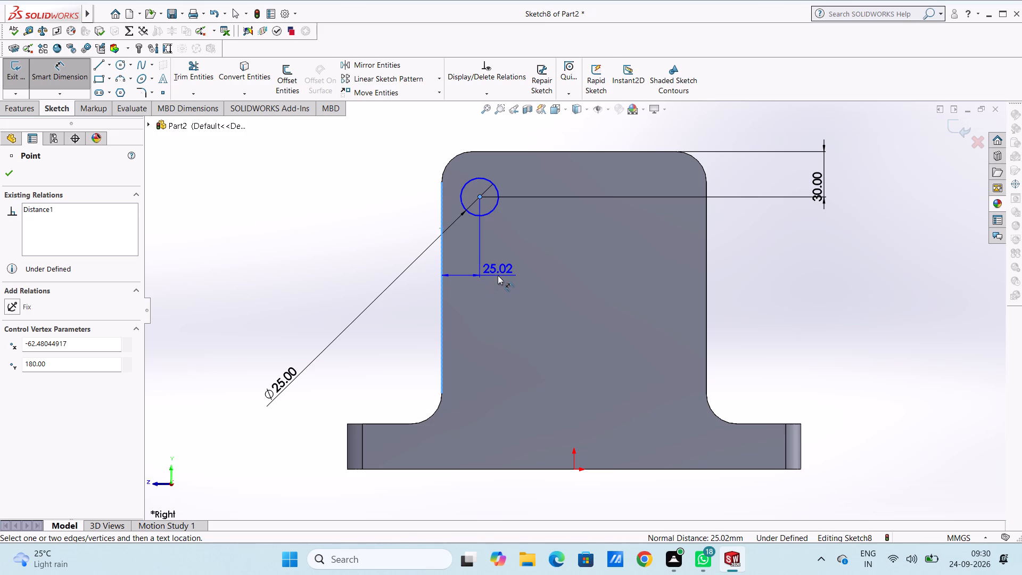
click(498, 275)
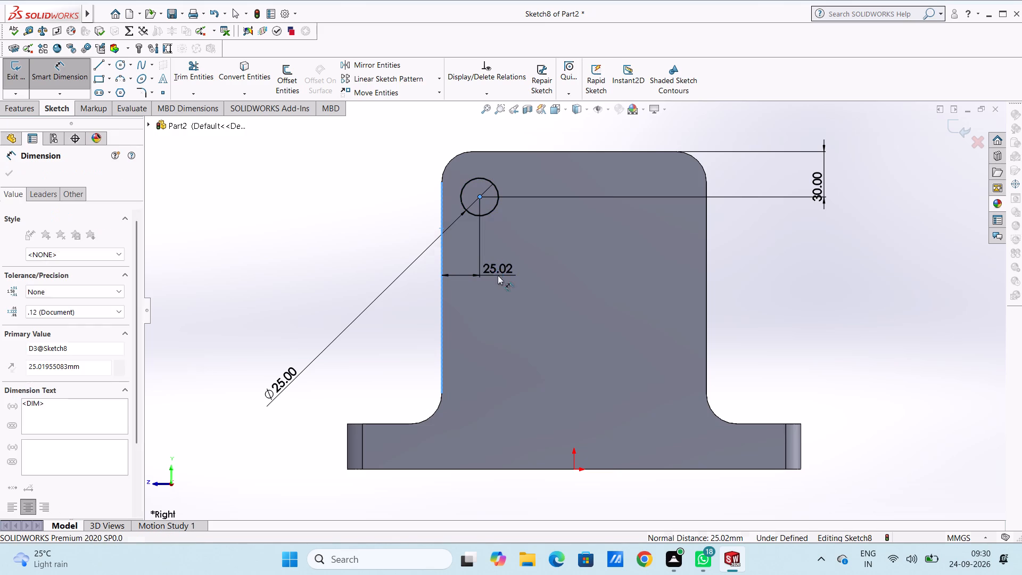
text(35)
key(Return)
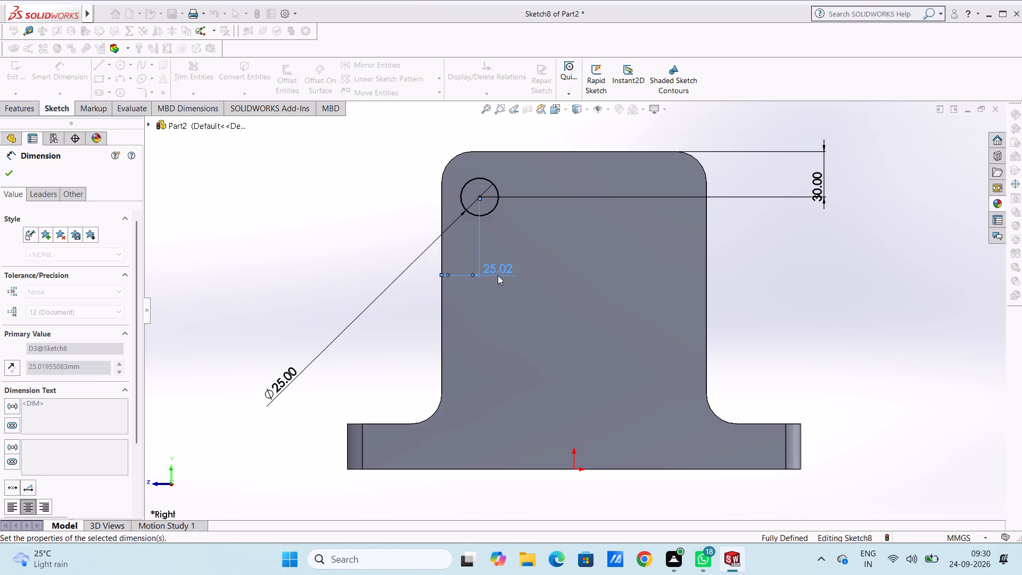
click(391, 219)
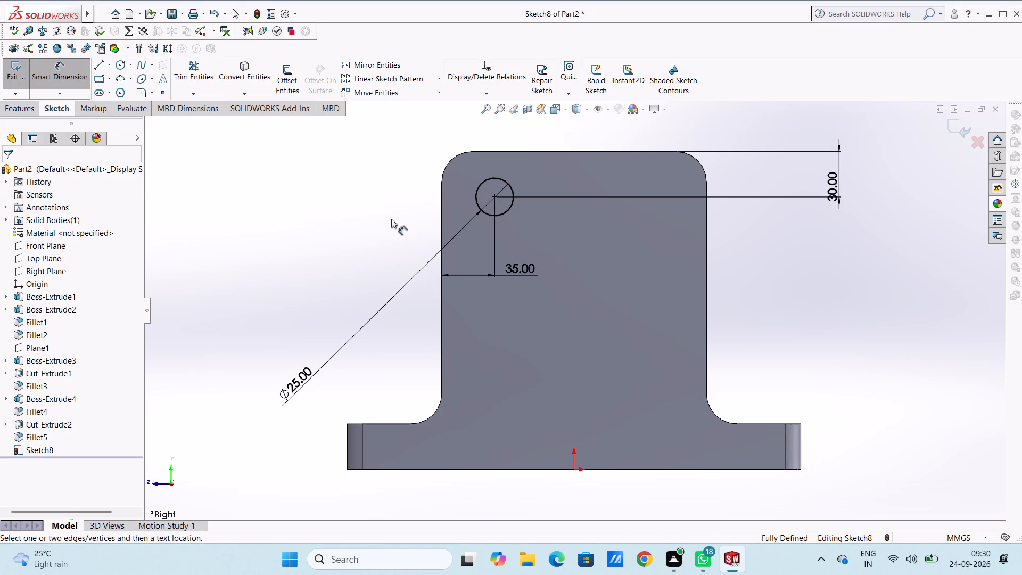
Set the distance between the circle's centre and the wall's vertical edge to 30 mm.
double_click(512, 270)
text(30)
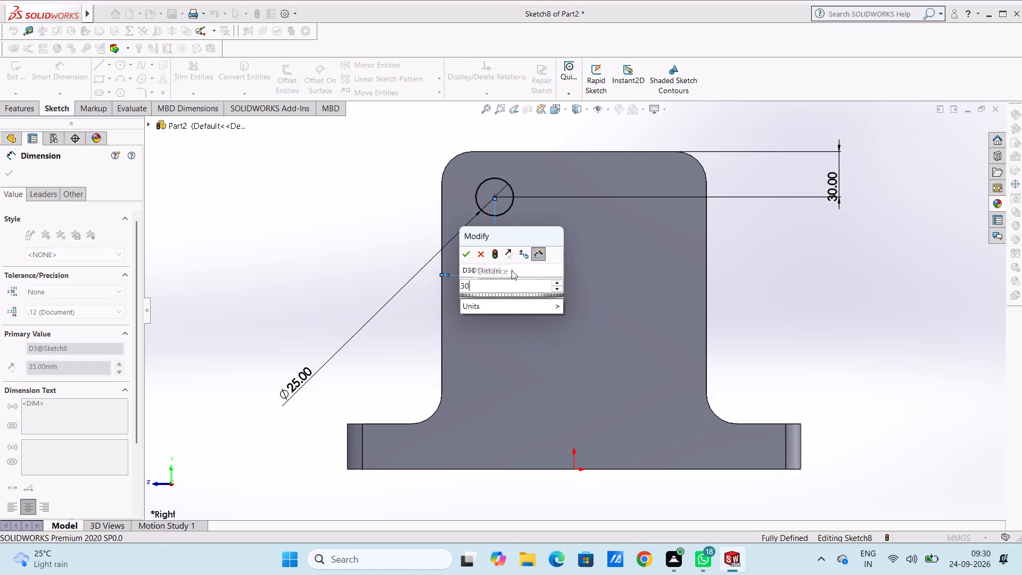
key(Return)
click(322, 219)
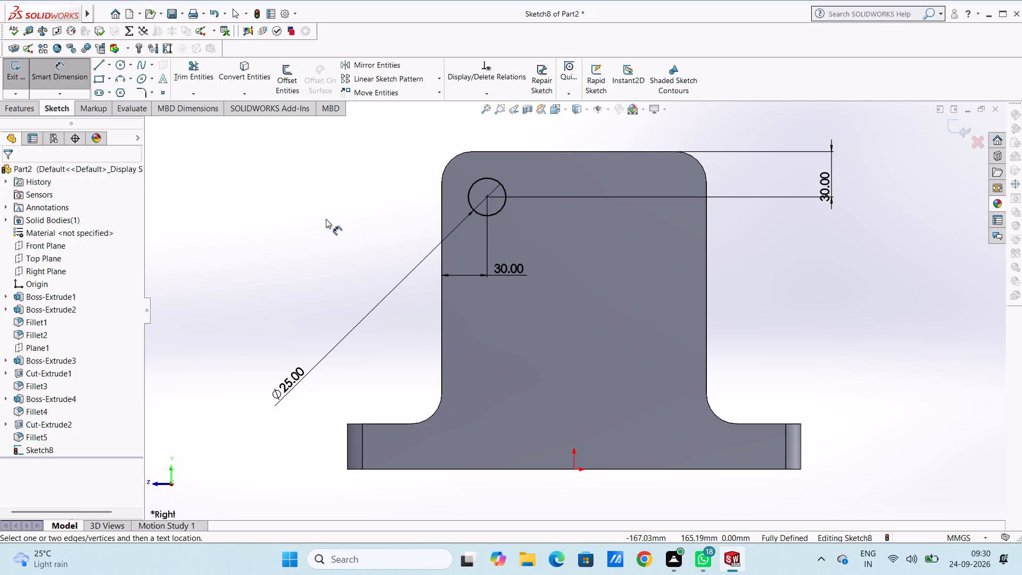
Cut-extrude the circle blind to a depth of 200 mm through all three walls.
middle_drag(333, 219, 372, 264)
scroll(372, 264, up, 3)
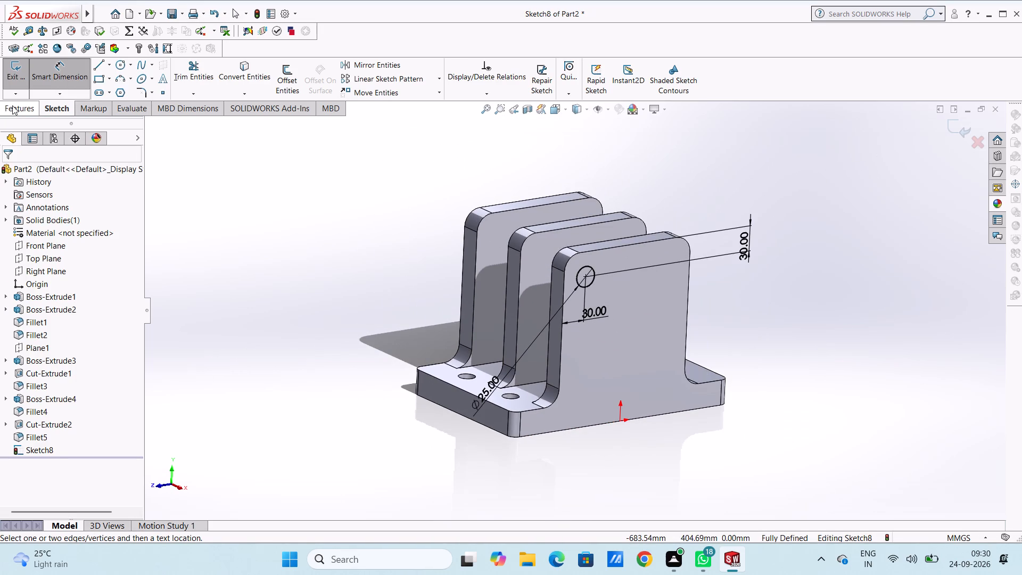
click(12, 105)
click(175, 73)
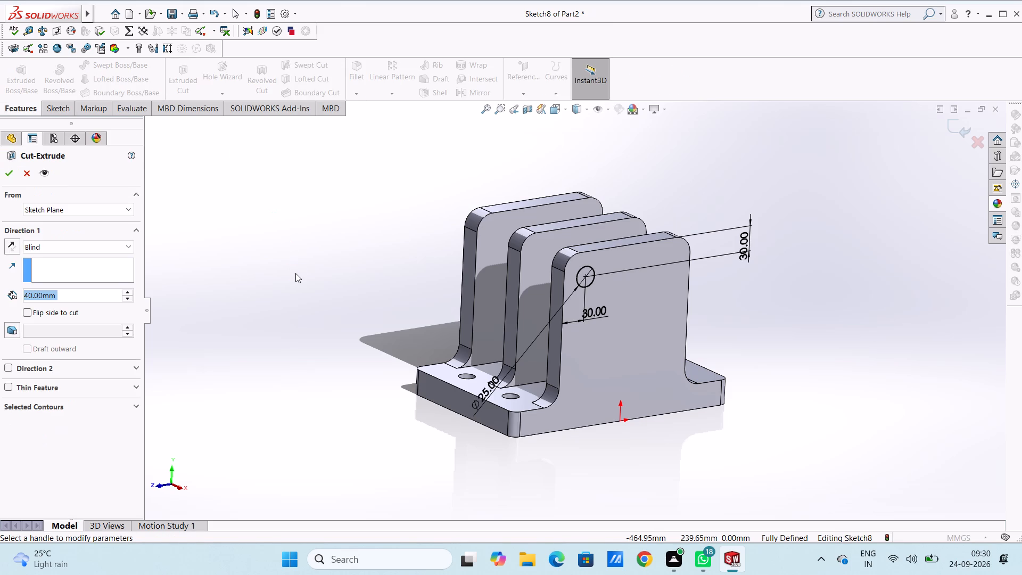
text(200)
key(Return)
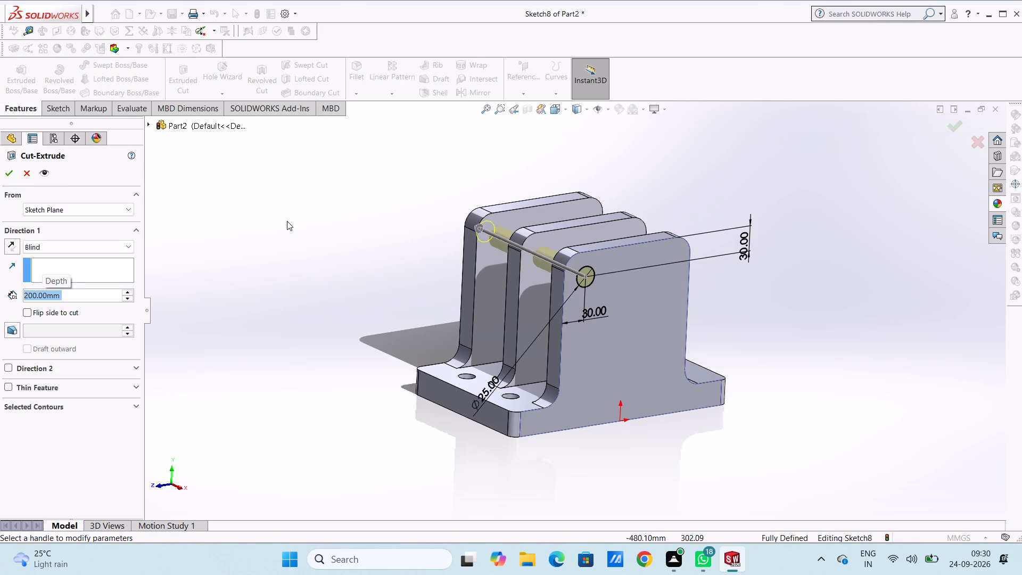
middle_drag(292, 221, 354, 289)
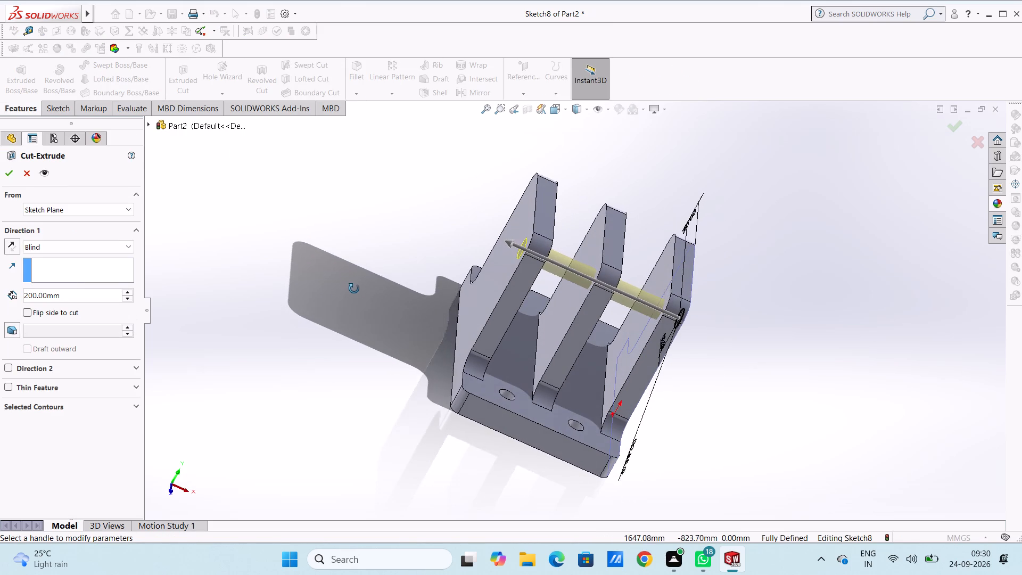
middle_drag(354, 289, 354, 289)
scroll(343, 291, up, 1)
click(9, 175)
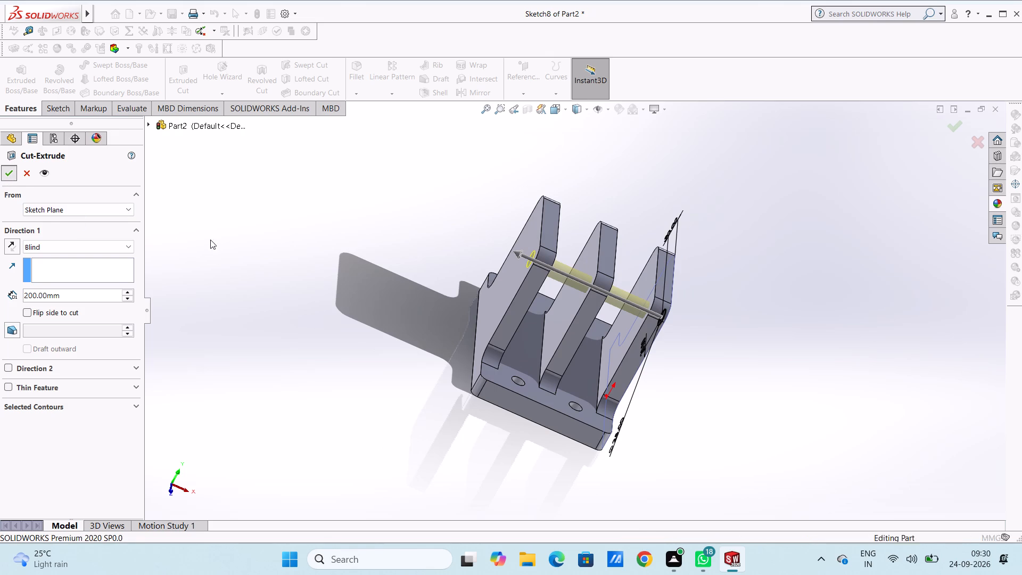
click(254, 243)
Start a sketch on the outer side face of the outer wall in the Right view.
middle_drag(271, 242, 186, 210)
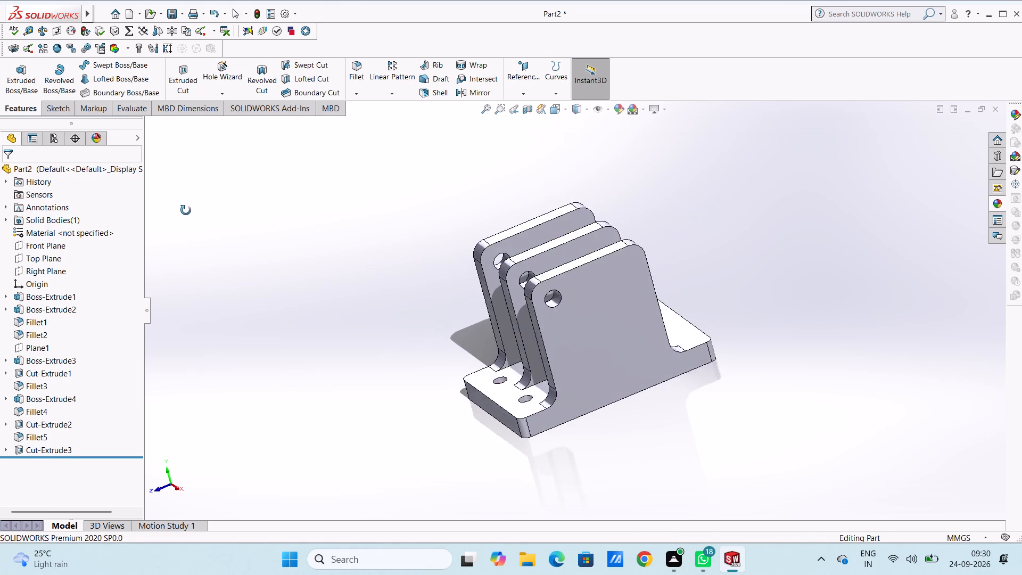
middle_drag(186, 210, 202, 210)
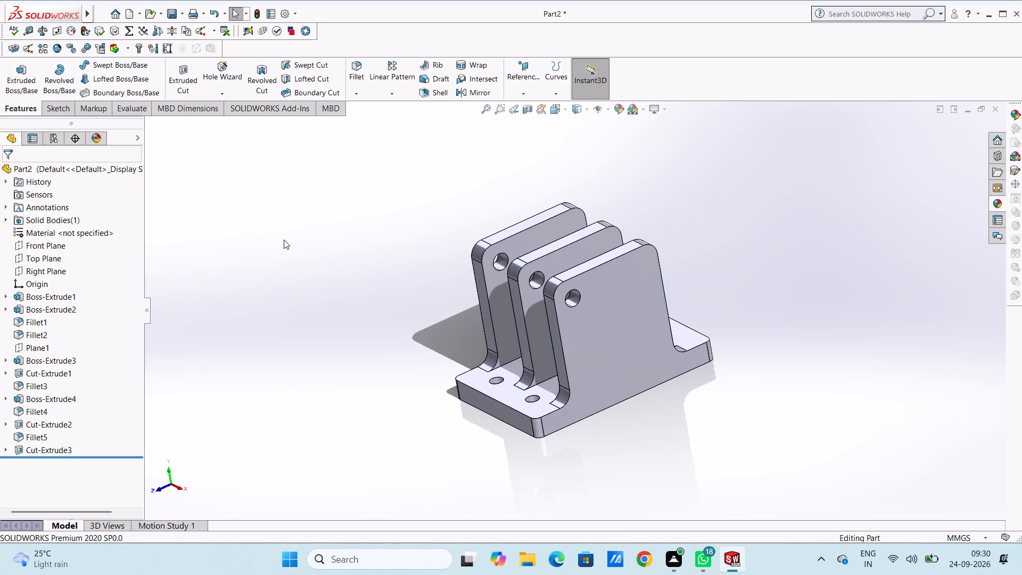
key(ctrl+5)
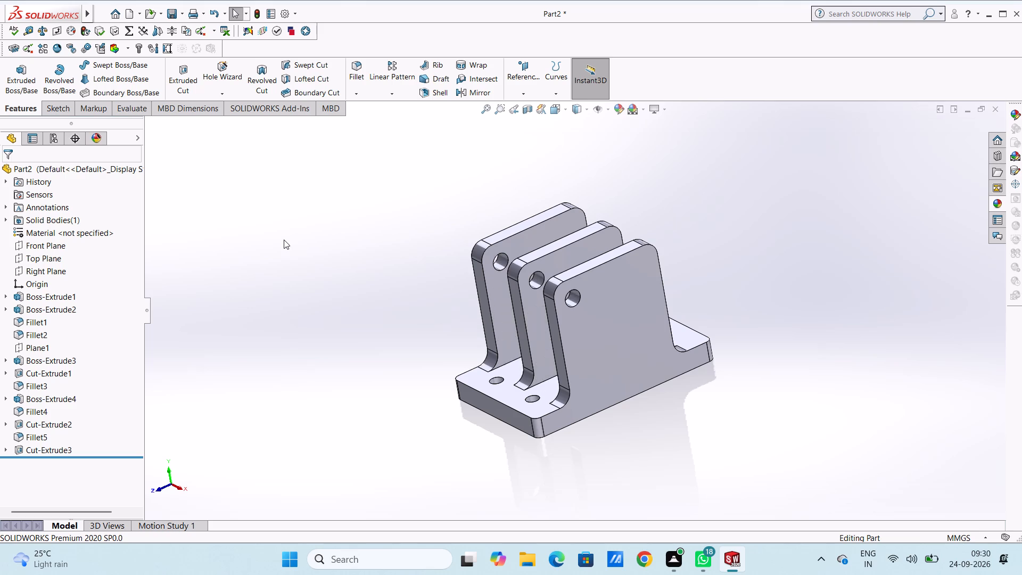
key(ctrl+4)
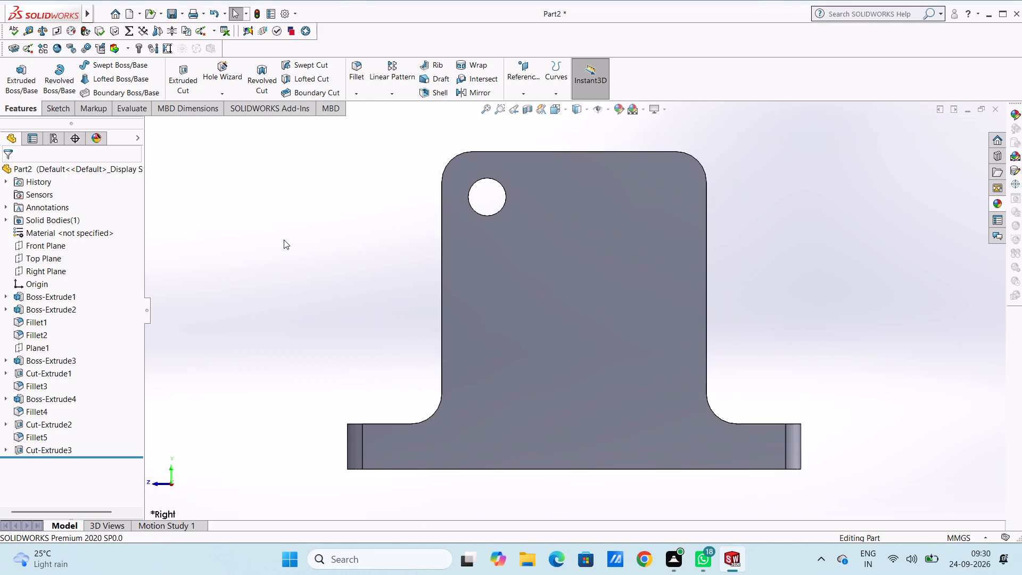
click(647, 243)
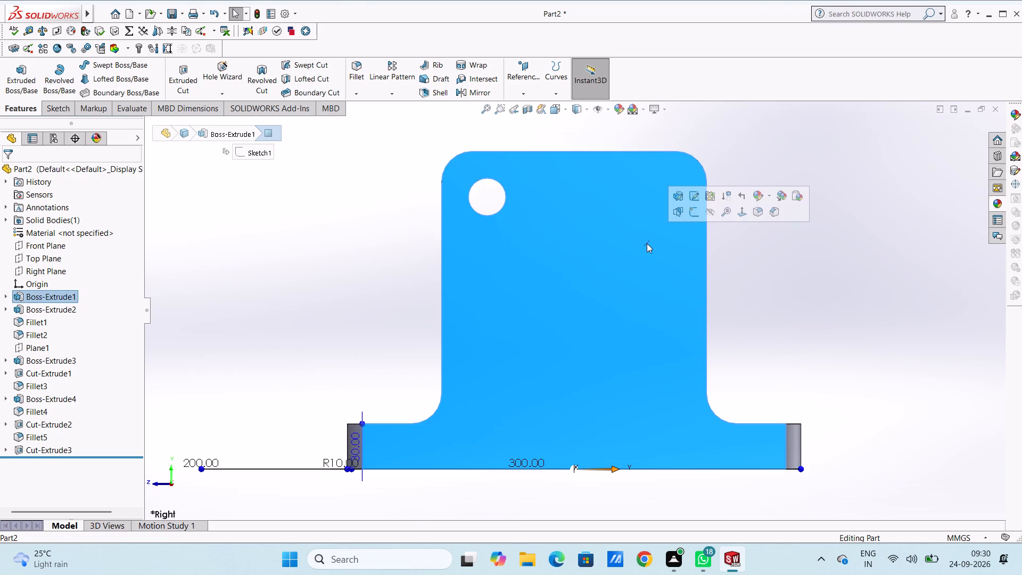
click(691, 214)
click(370, 240)
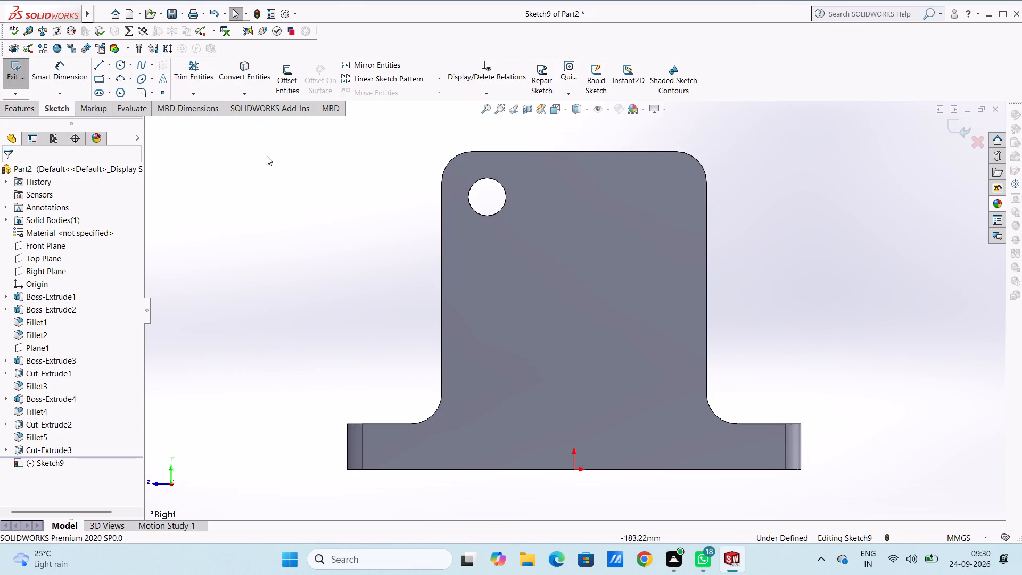
Sketch a 45 mm radius circle near the wall's upper corner opposite the hole, centred about 47 mm from the vertical edge.
click(119, 64)
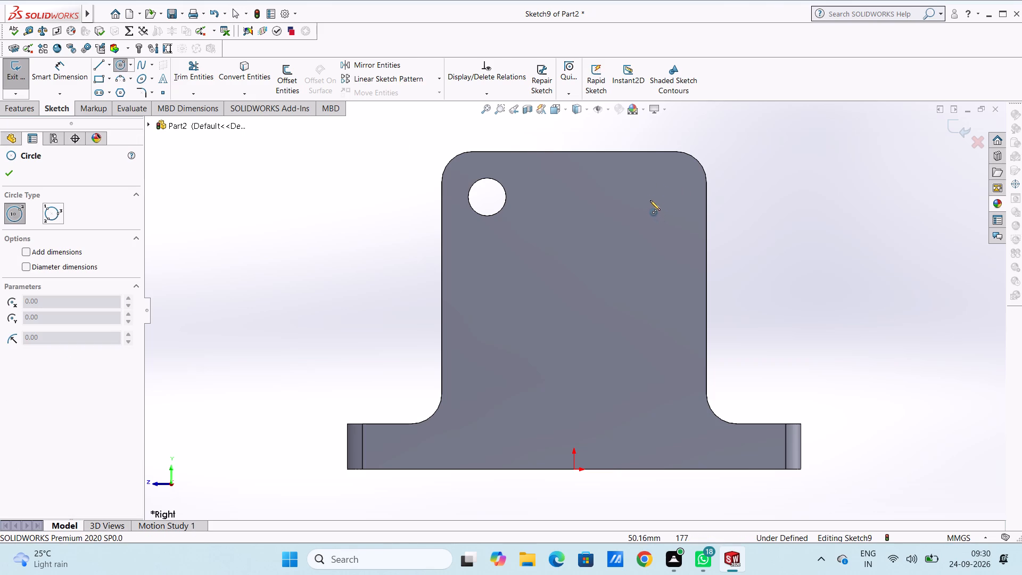
click(635, 196)
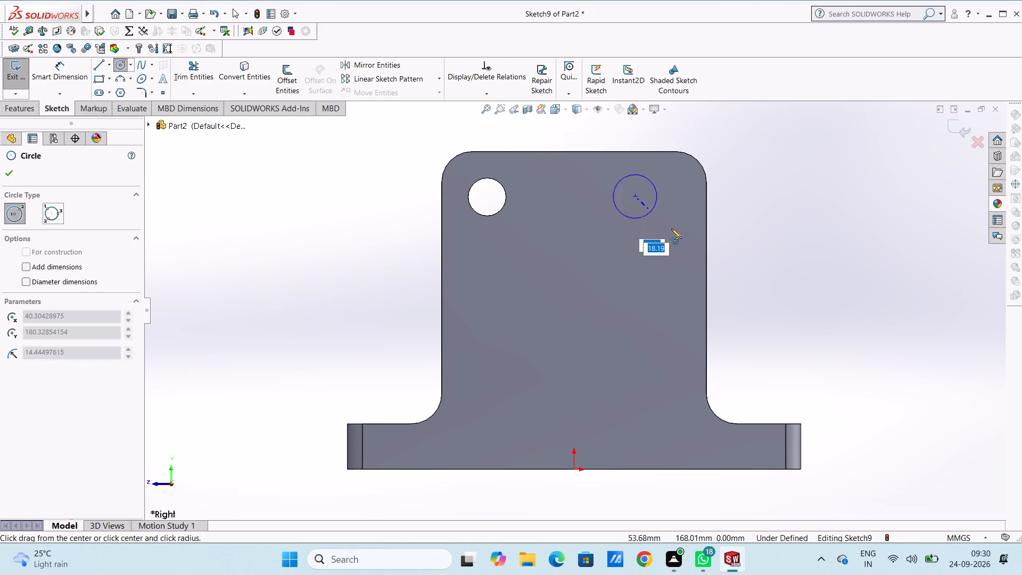
text(45)
key(Return)
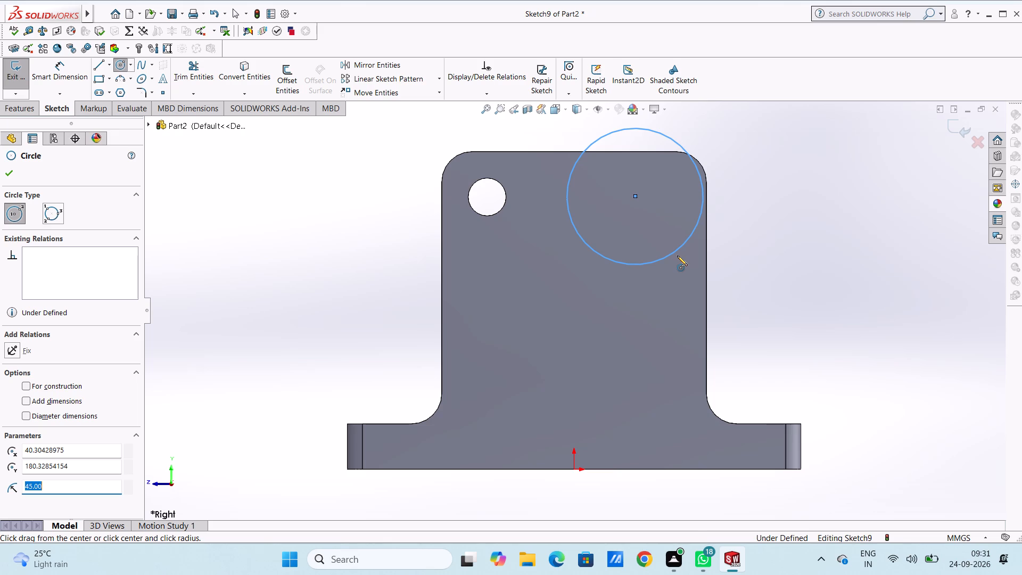
Sketch a concentric circle of 30 mm radius inside the larger circle.
click(634, 194)
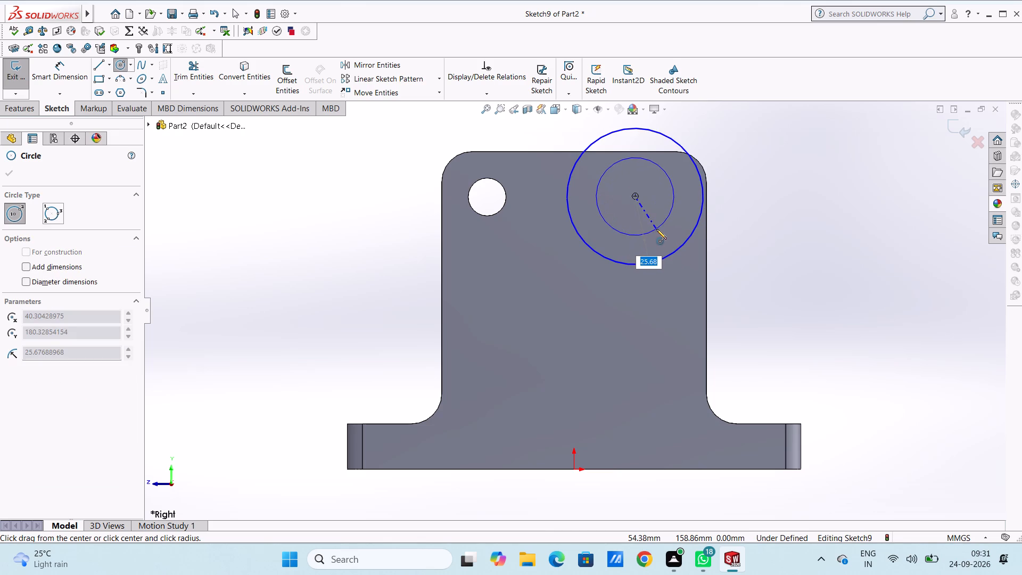
text(30)
key(Return)
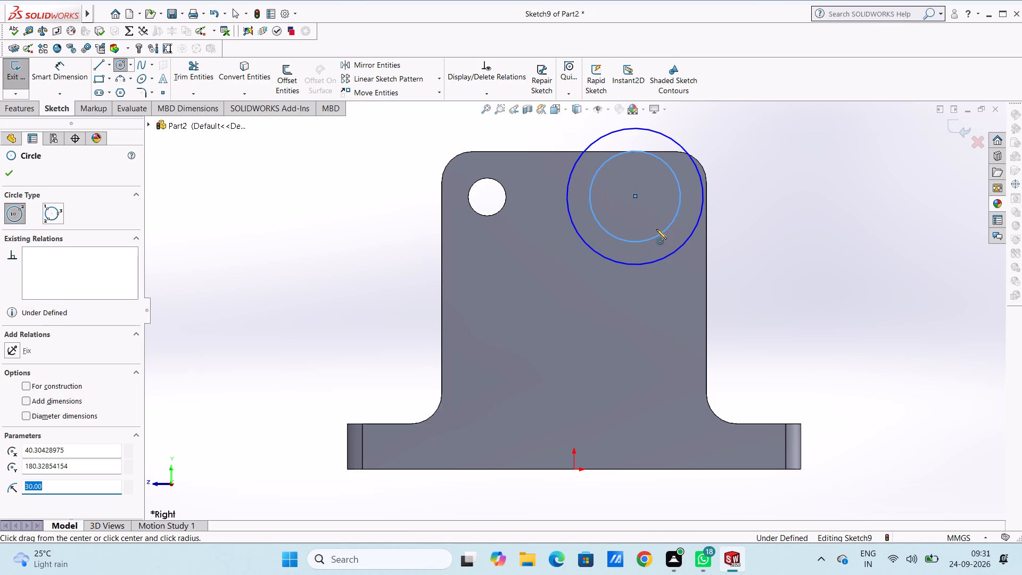
key(Escape)
key(Escape)
Dimension the diameters of both concentric circles, keeping their drawn sizes.
scroll(656, 229, up, 2)
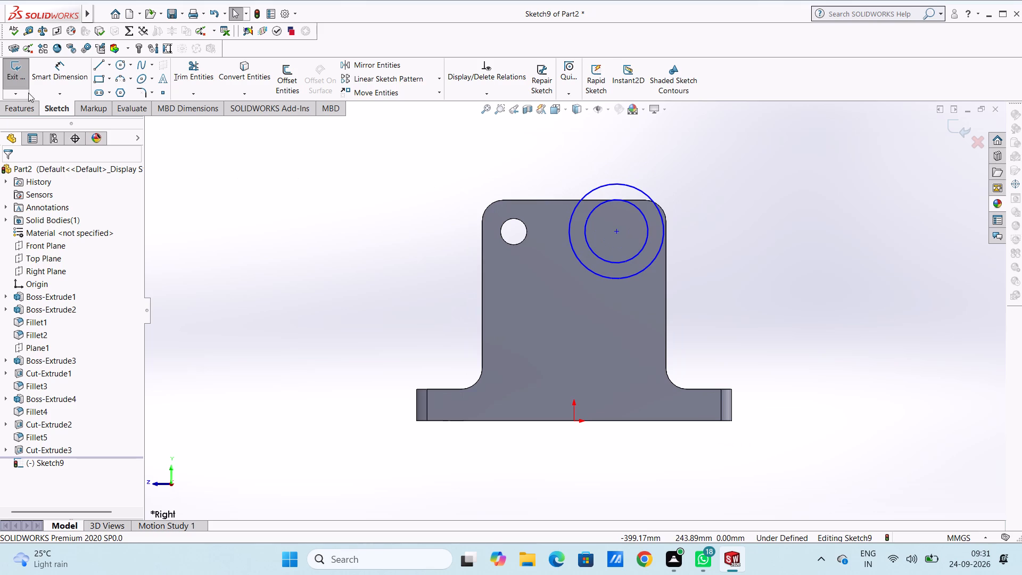
click(59, 65)
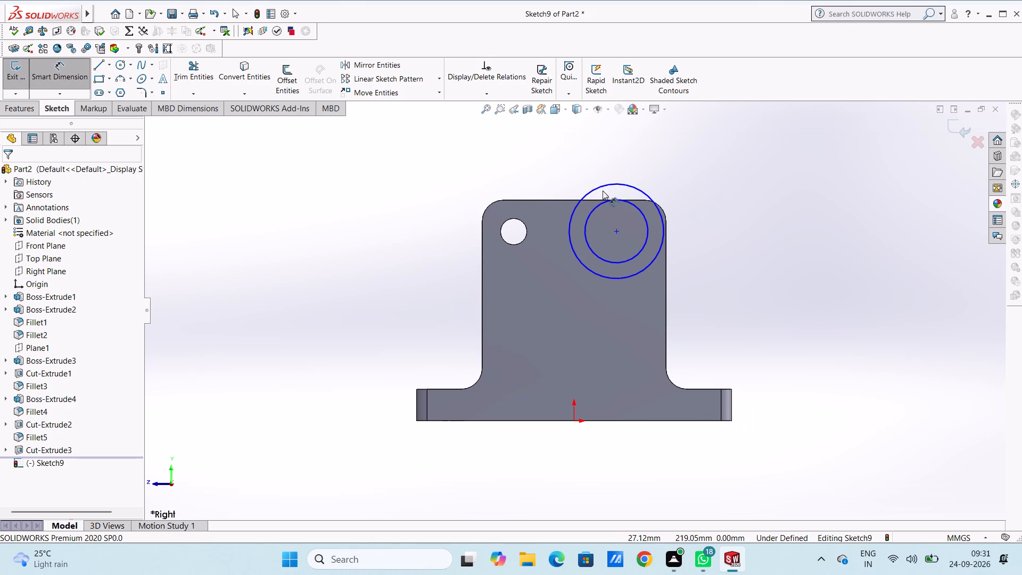
click(598, 187)
click(341, 363)
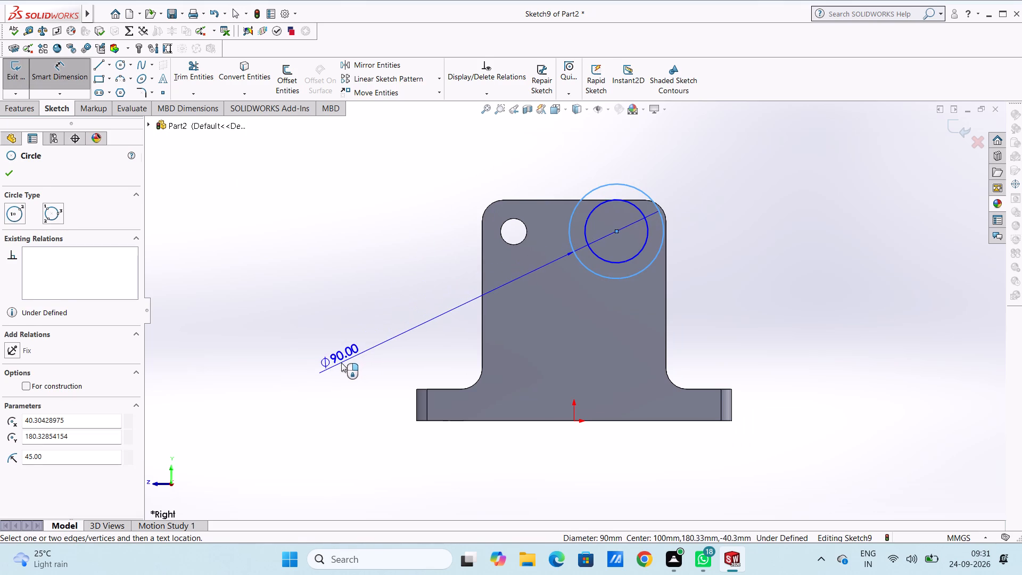
click(291, 348)
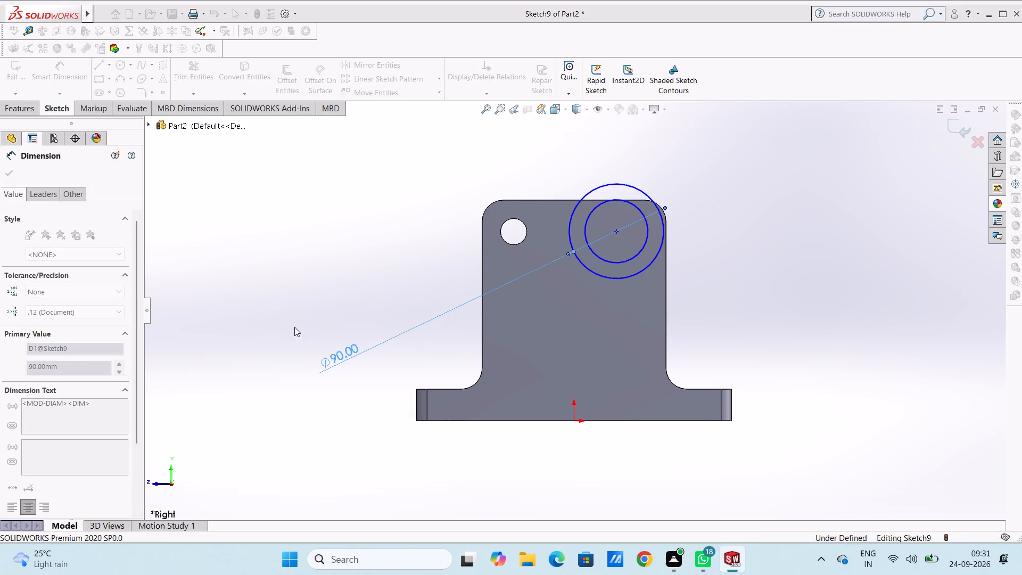
click(303, 287)
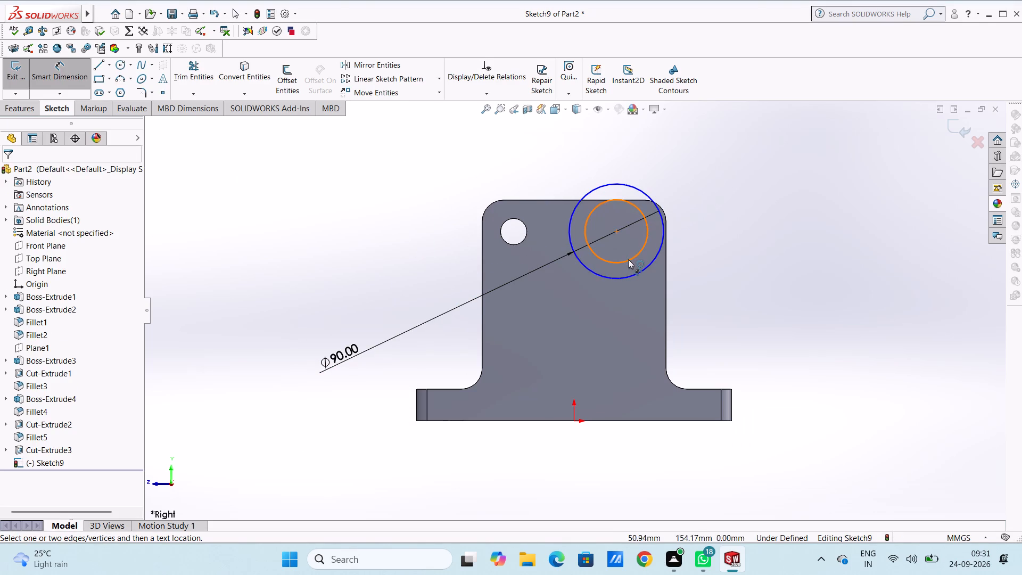
click(628, 259)
click(854, 382)
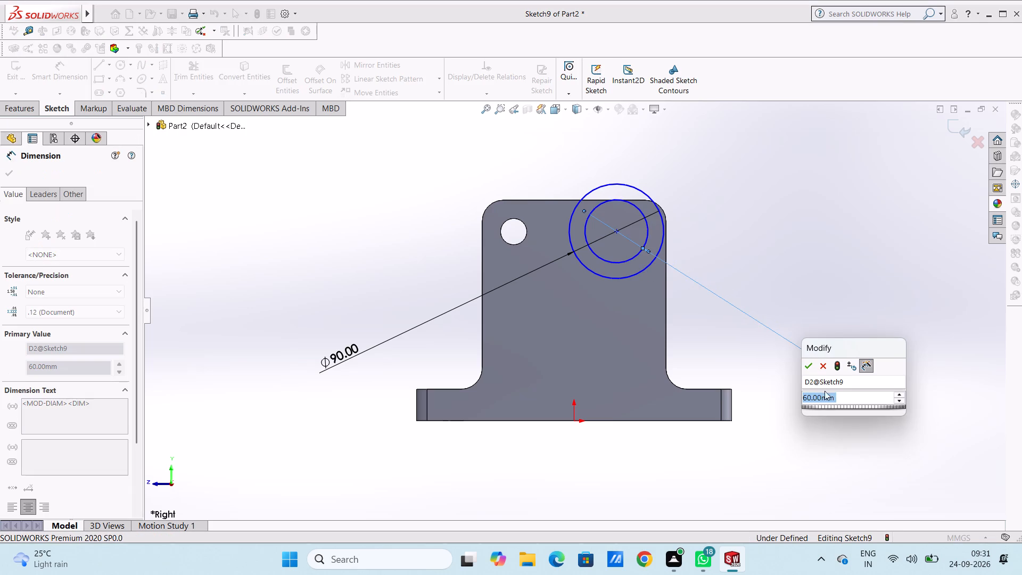
click(807, 366)
click(813, 271)
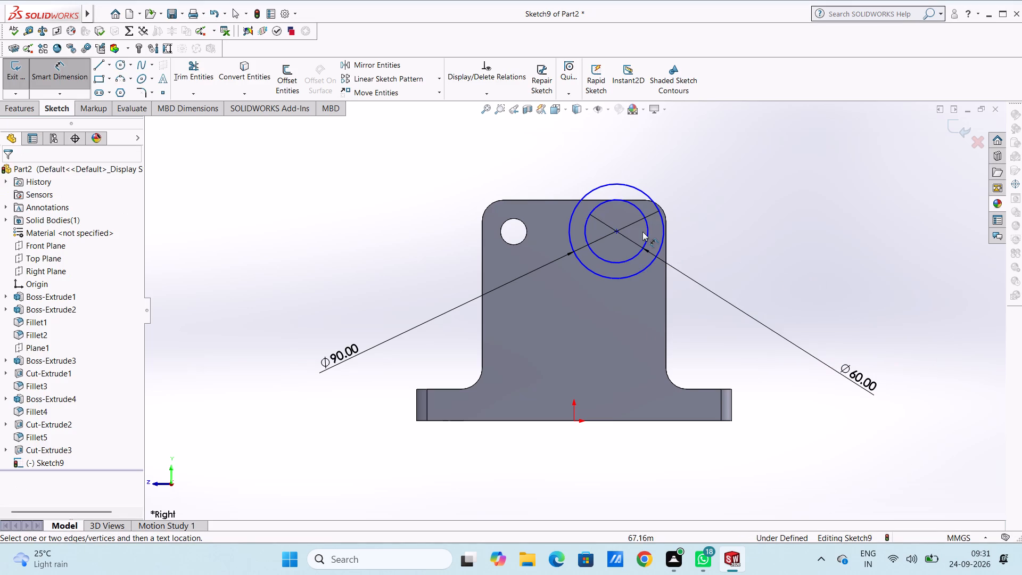
Dimension the circles' centre horizontally from the wall's nearer vertical edge and set the distance to 45 mm.
click(614, 229)
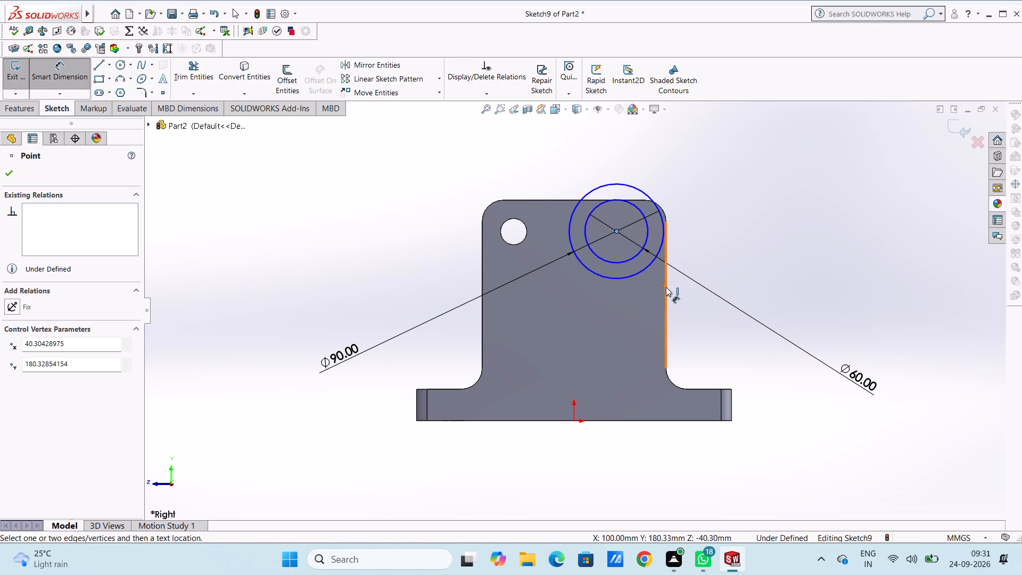
click(666, 287)
click(657, 472)
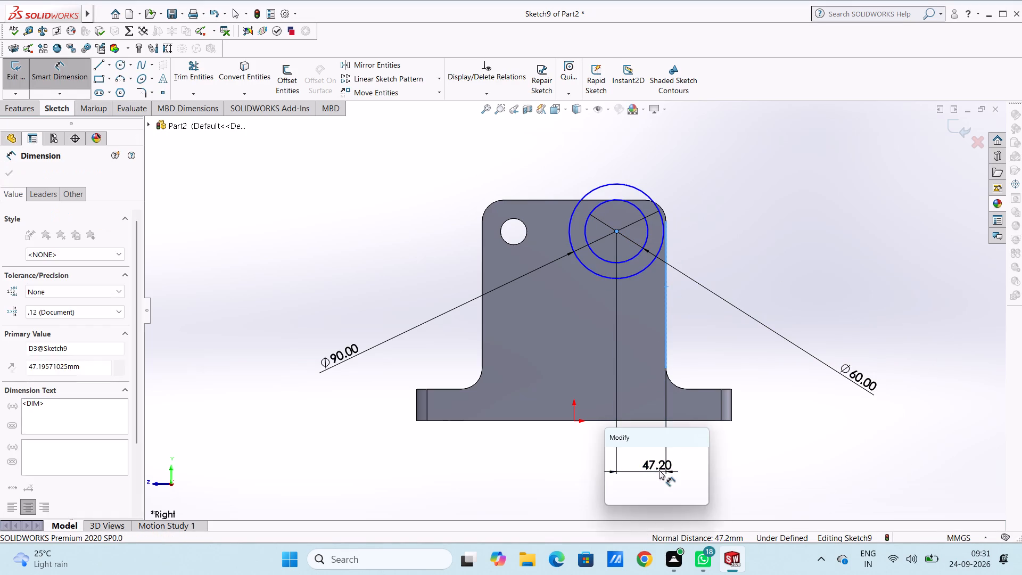
text(45)
key(Return)
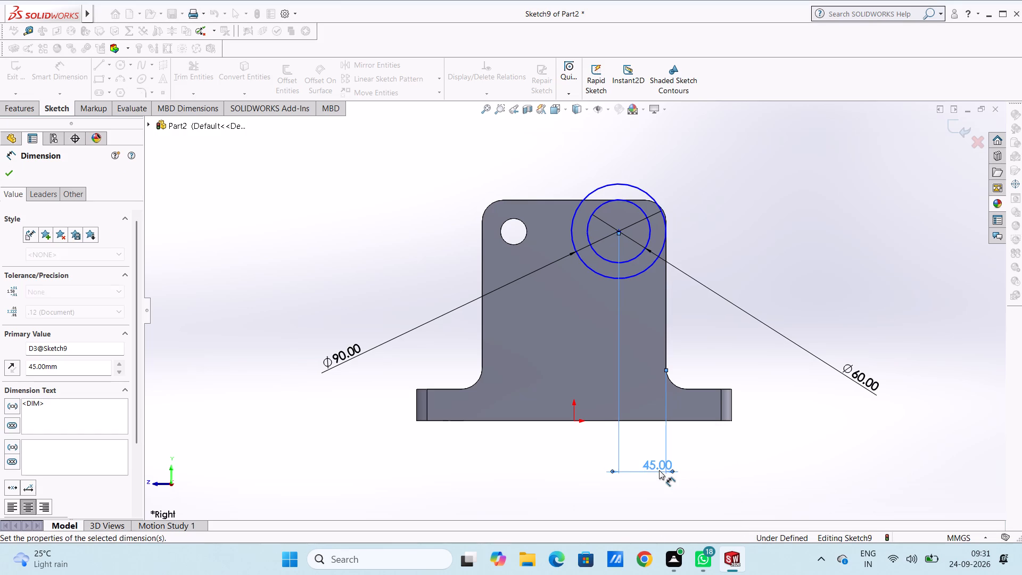
click(744, 203)
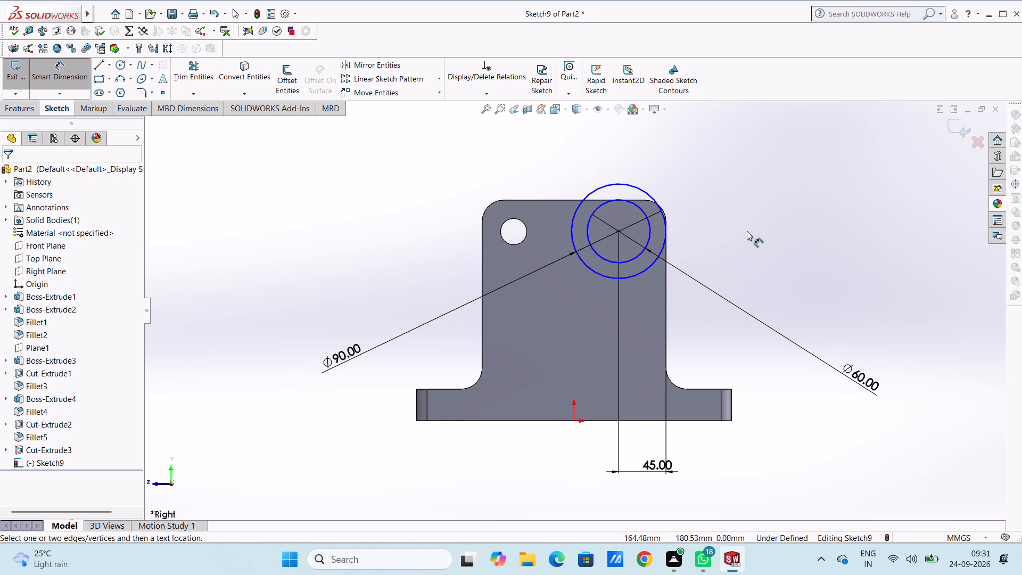
Dimension the circles' centre height above the base plate's top edge and set it to 150 mm.
click(619, 231)
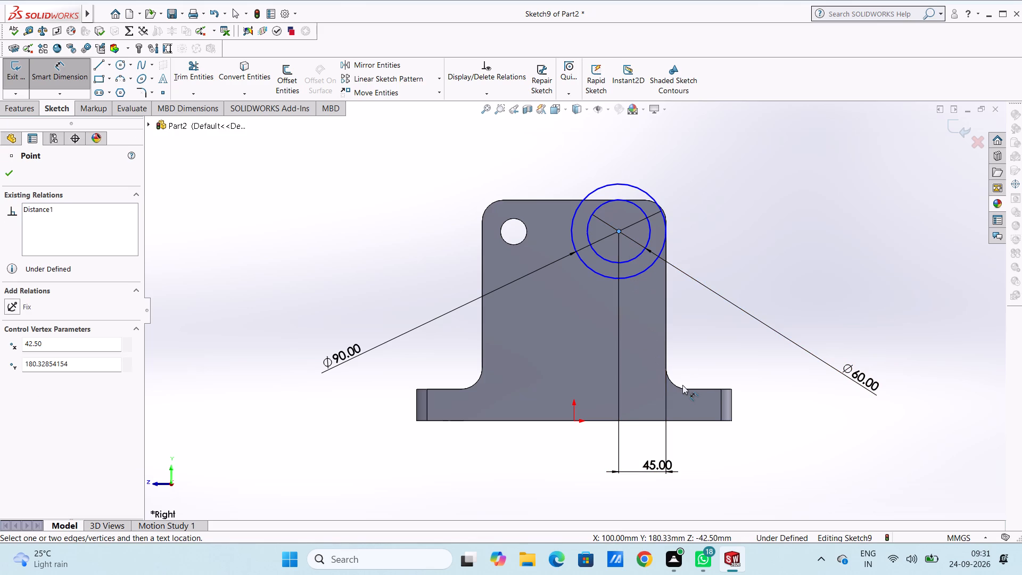
click(720, 390)
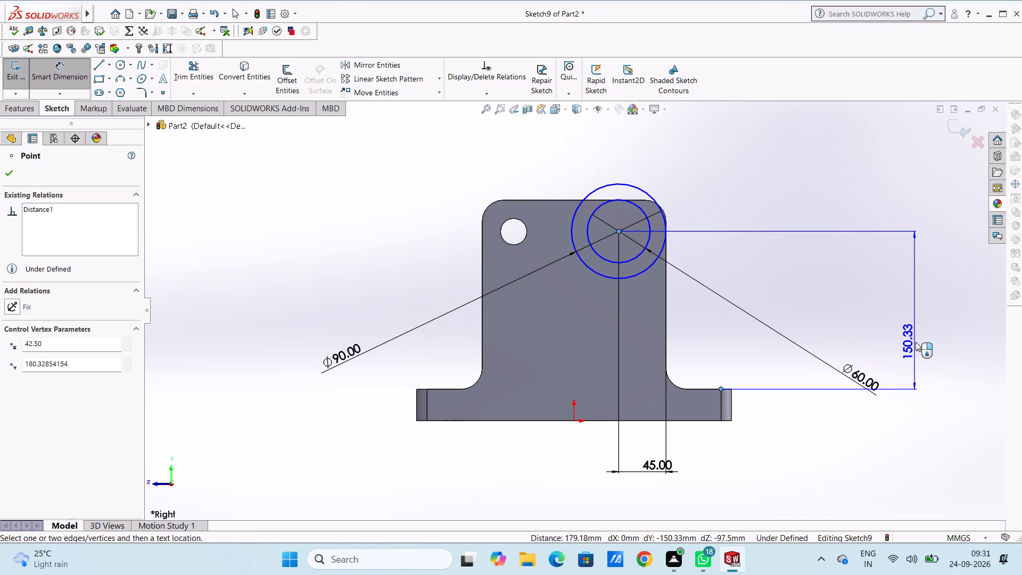
click(916, 342)
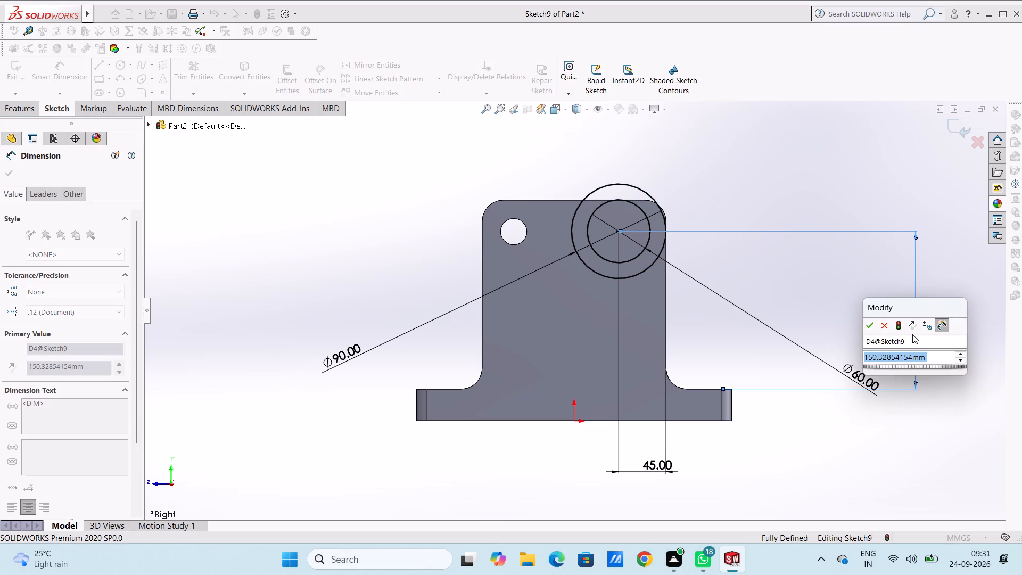
text(150)
key(Return)
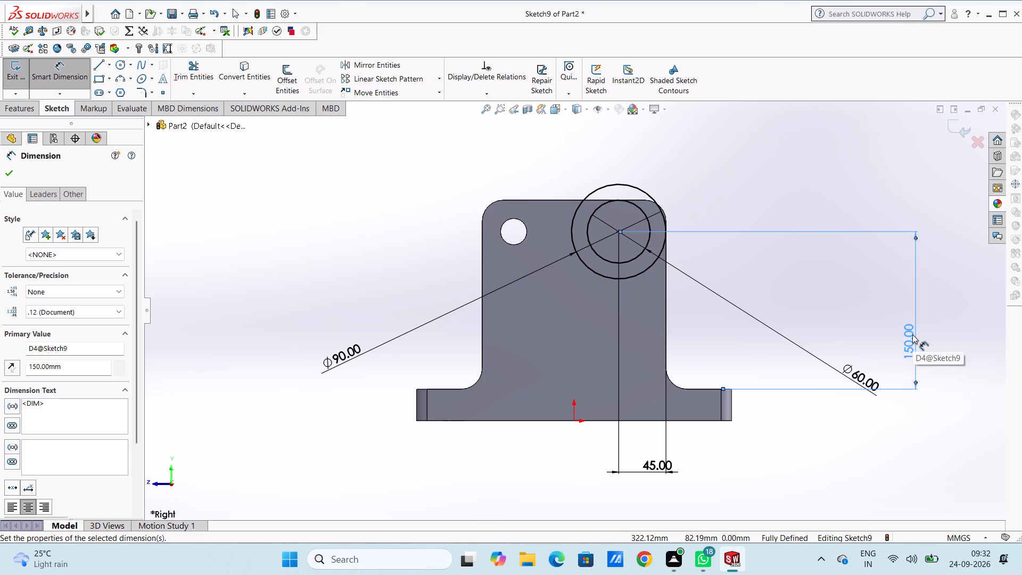
click(867, 308)
Set the circles' centre height above the base plate to 160 mm.
double_click(909, 338)
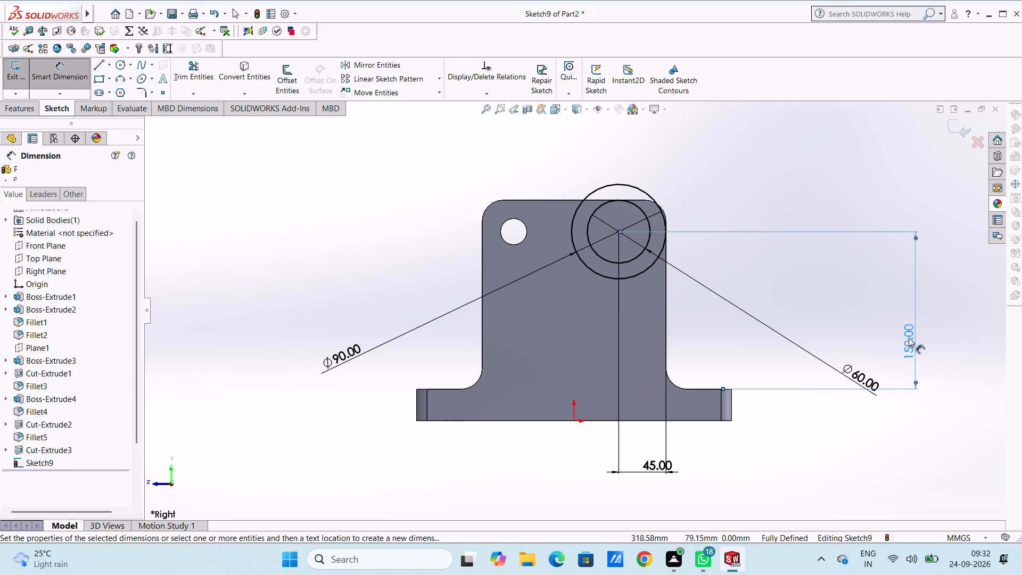
text(160)
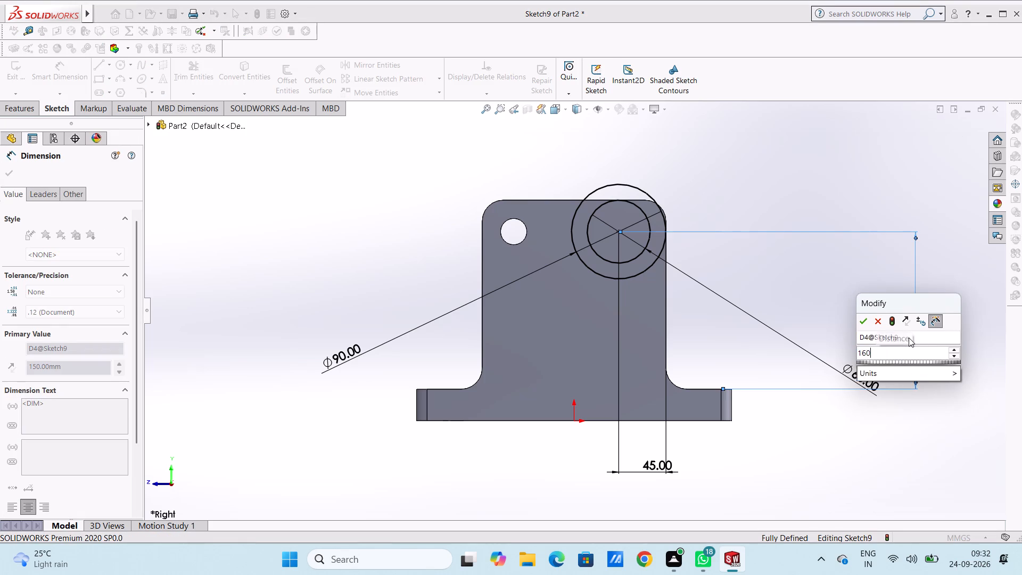
key(Return)
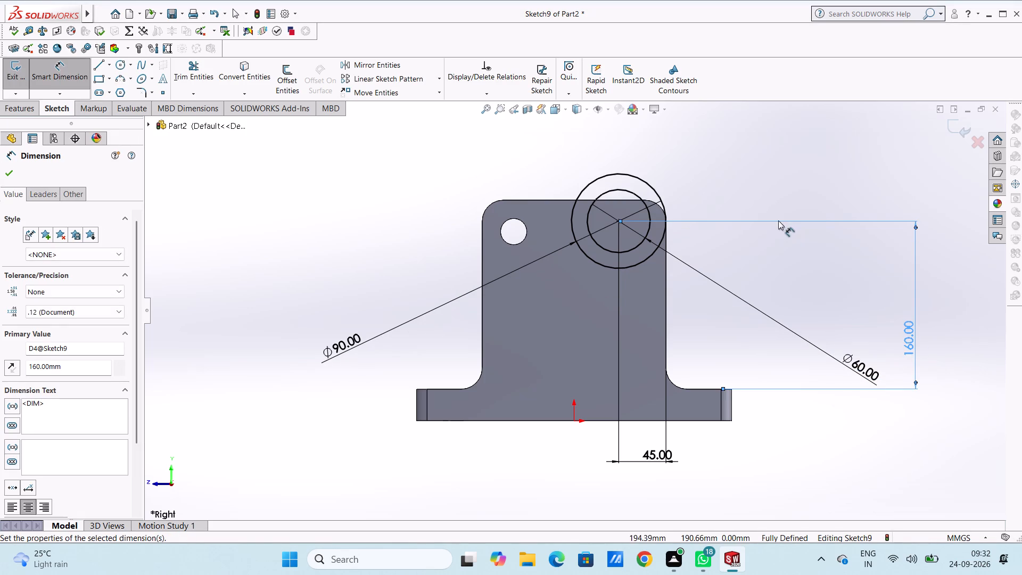
click(769, 178)
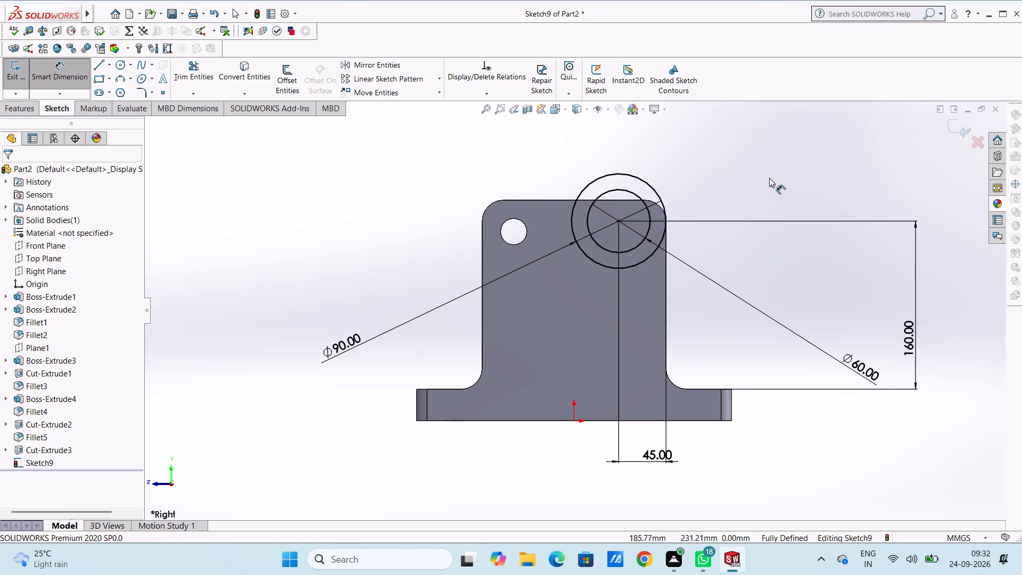
Extrude the ring between the two circles as a boss, reversed through the three walls, with a blind depth of 205 mm.
middle_drag(747, 166, 759, 216)
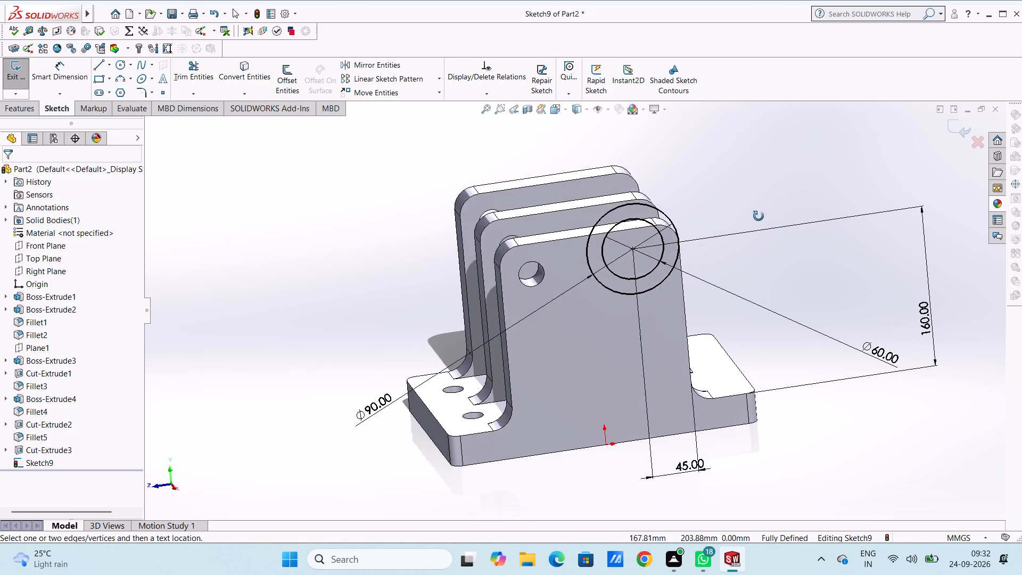
middle_drag(759, 216, 754, 217)
middle_drag(131, 184, 151, 191)
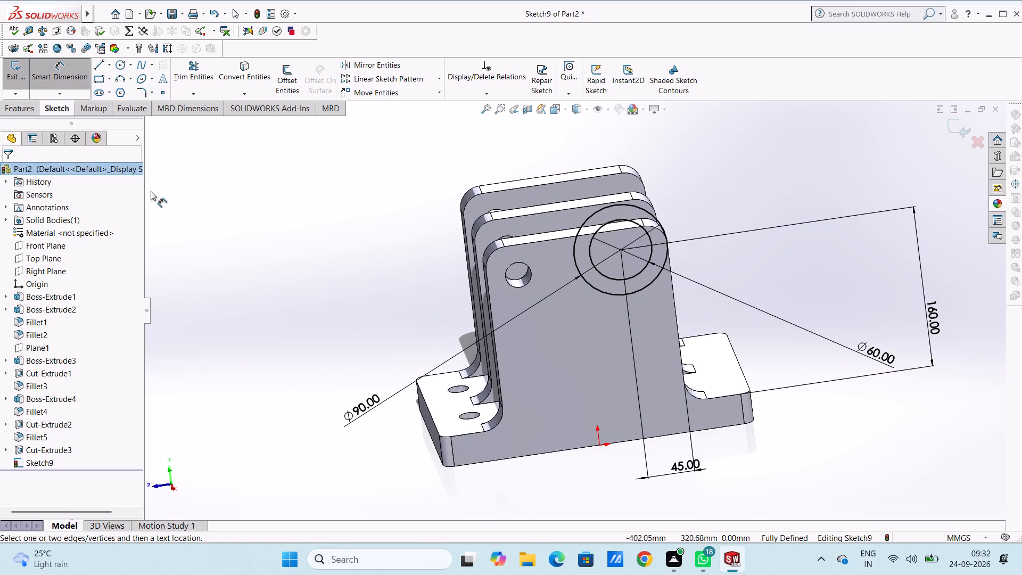
middle_drag(151, 191, 180, 210)
middle_drag(218, 187, 254, 207)
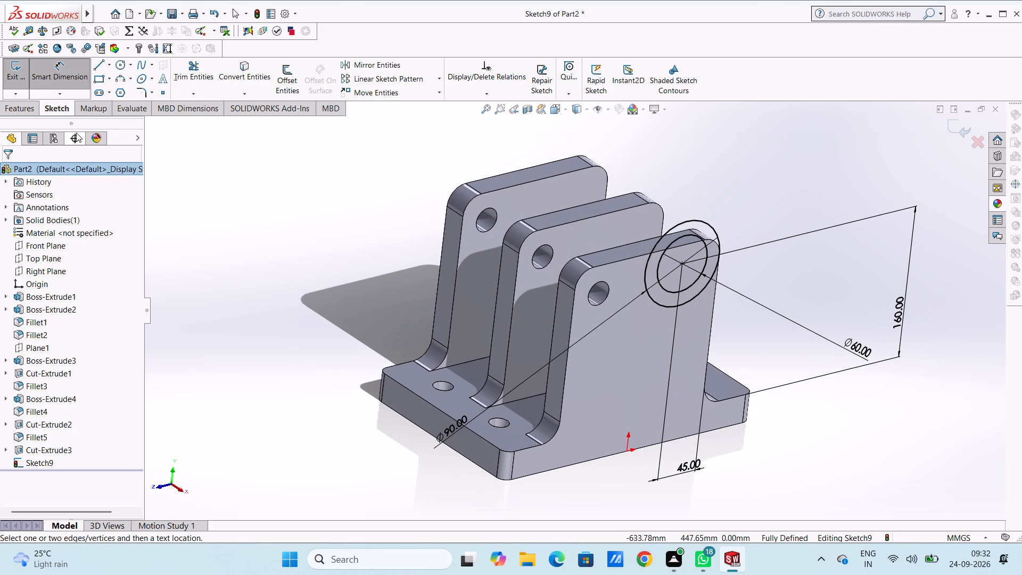
click(32, 107)
click(31, 70)
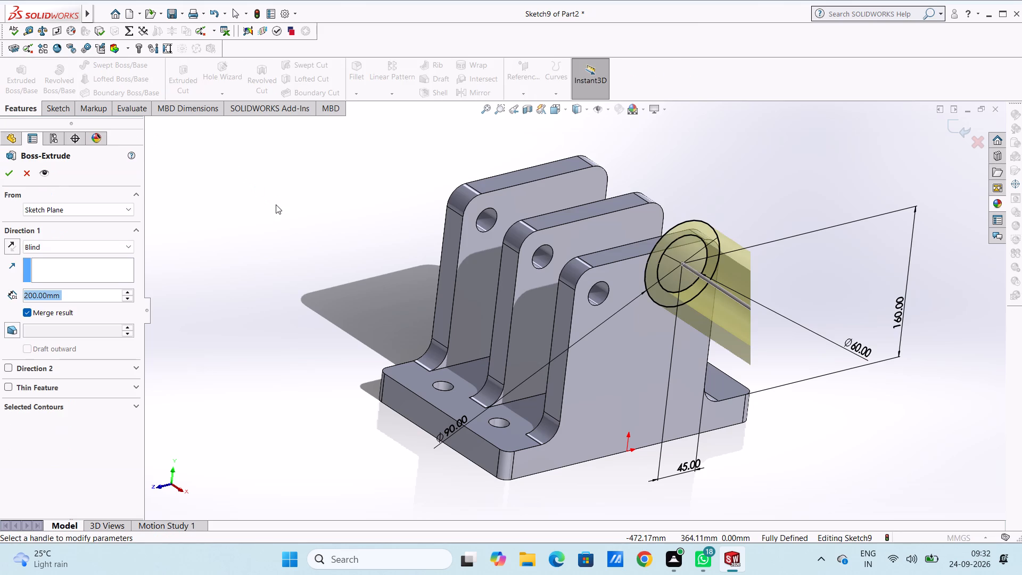
click(12, 247)
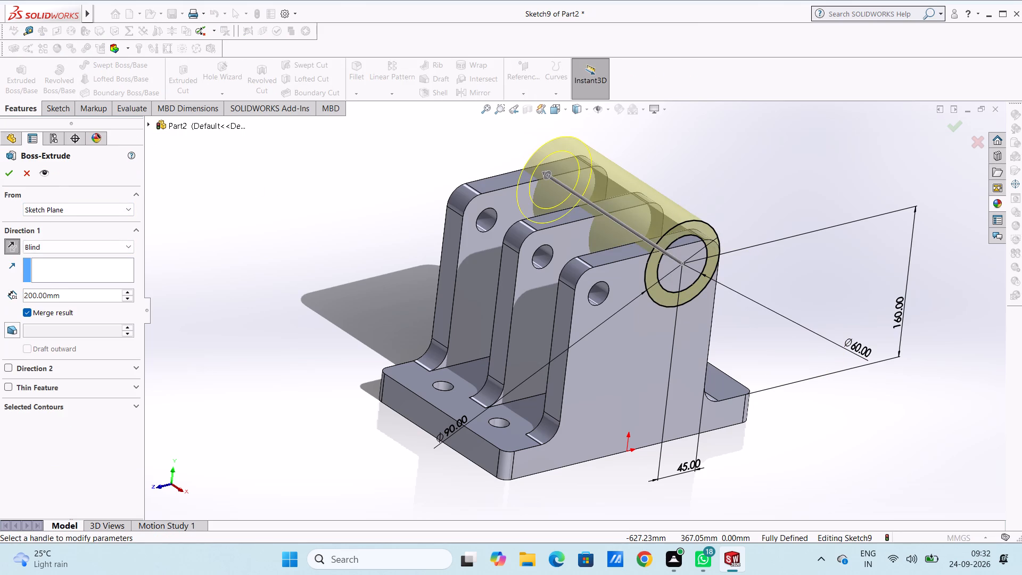
double_click(90, 299)
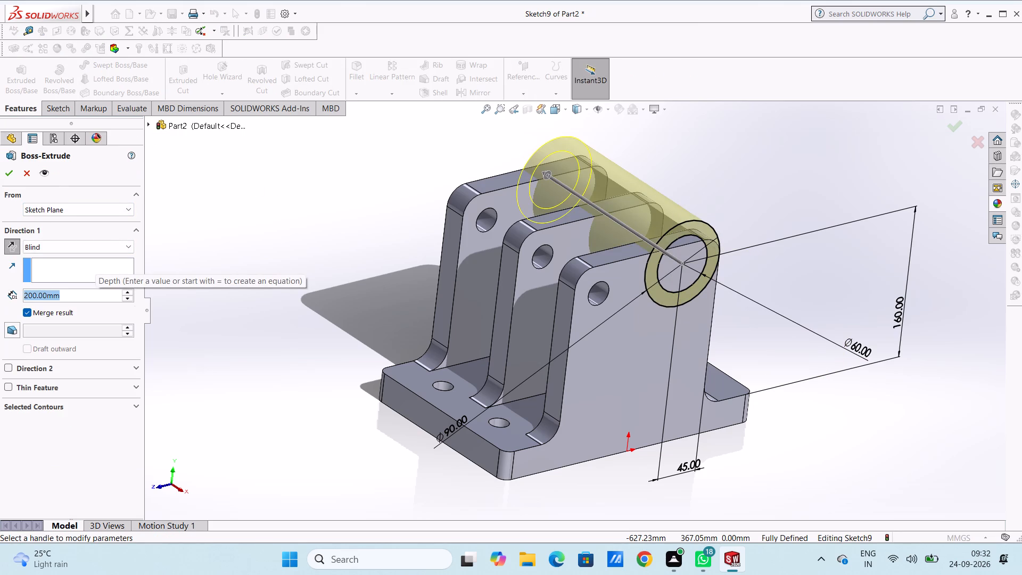
text(205)
key(Return)
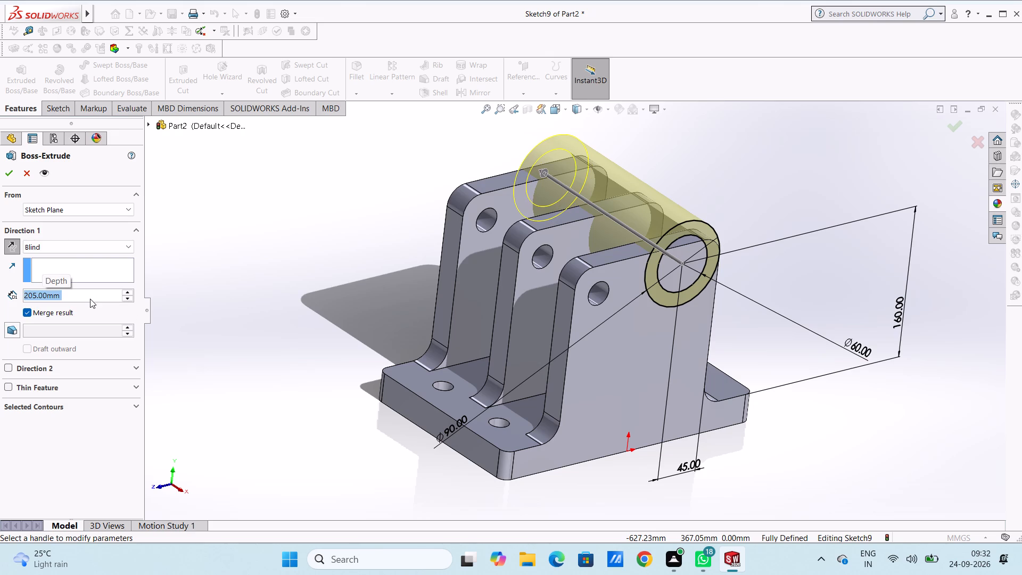
middle_drag(278, 195, 322, 248)
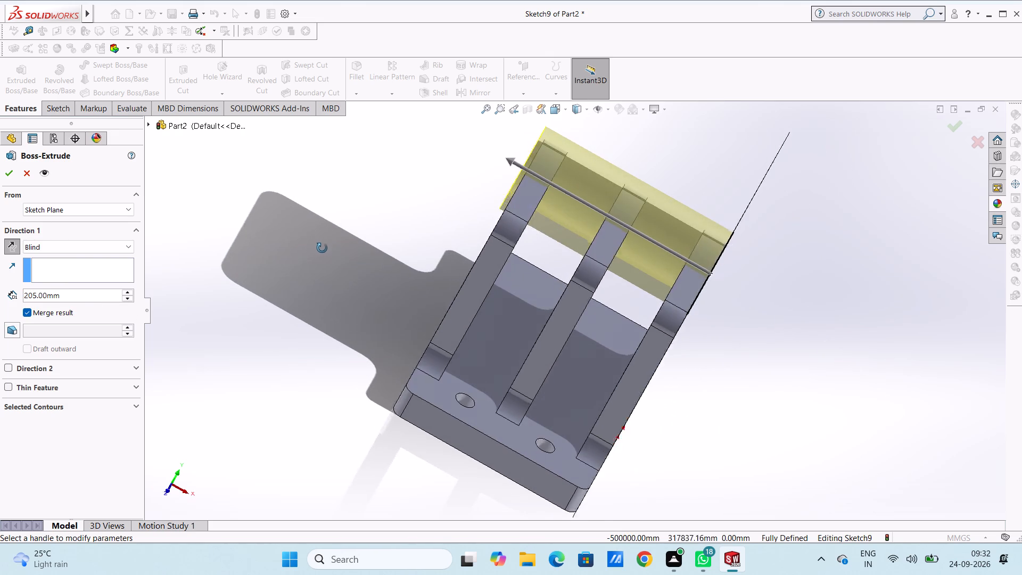
middle_drag(322, 248, 324, 251)
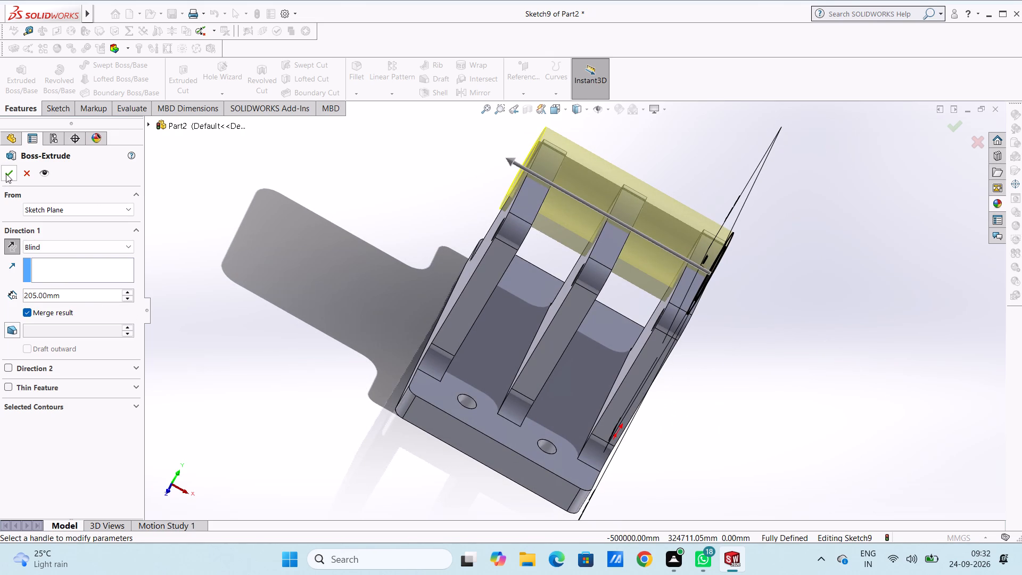
click(6, 174)
click(280, 220)
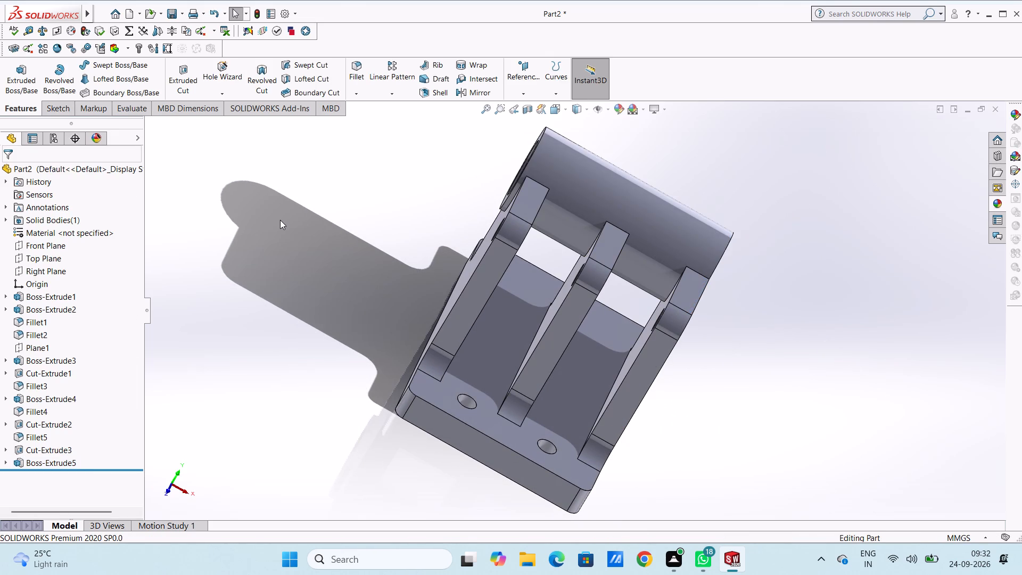
Start a sketch on the outer wall's outer side face in the Right view.
key(ctrl+4)
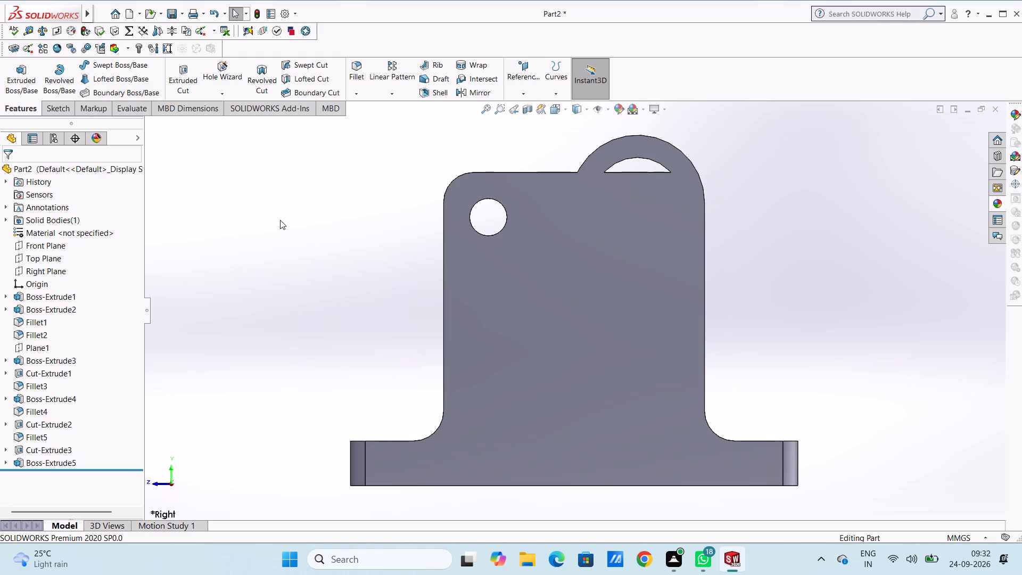
click(653, 150)
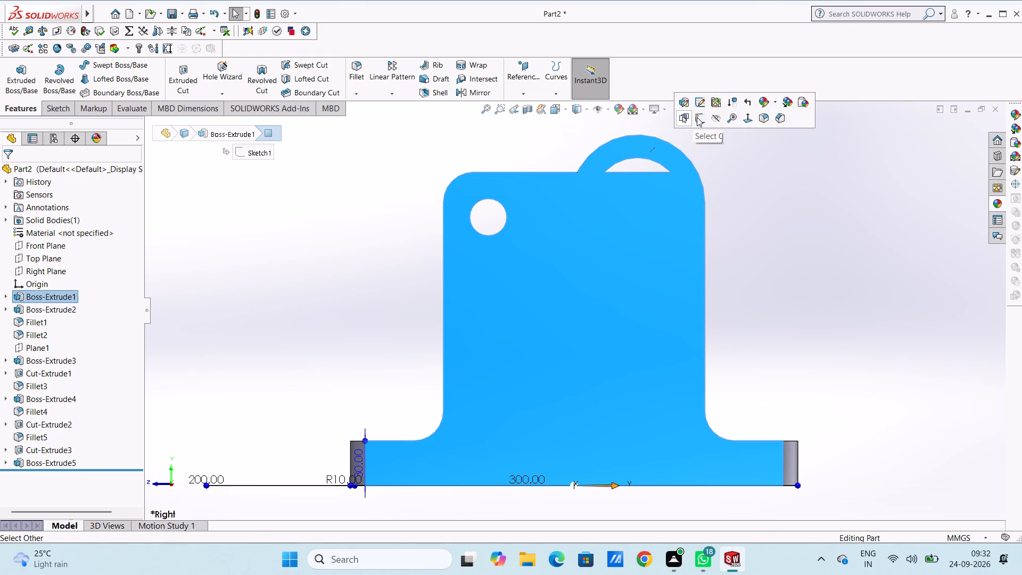
click(697, 117)
click(511, 152)
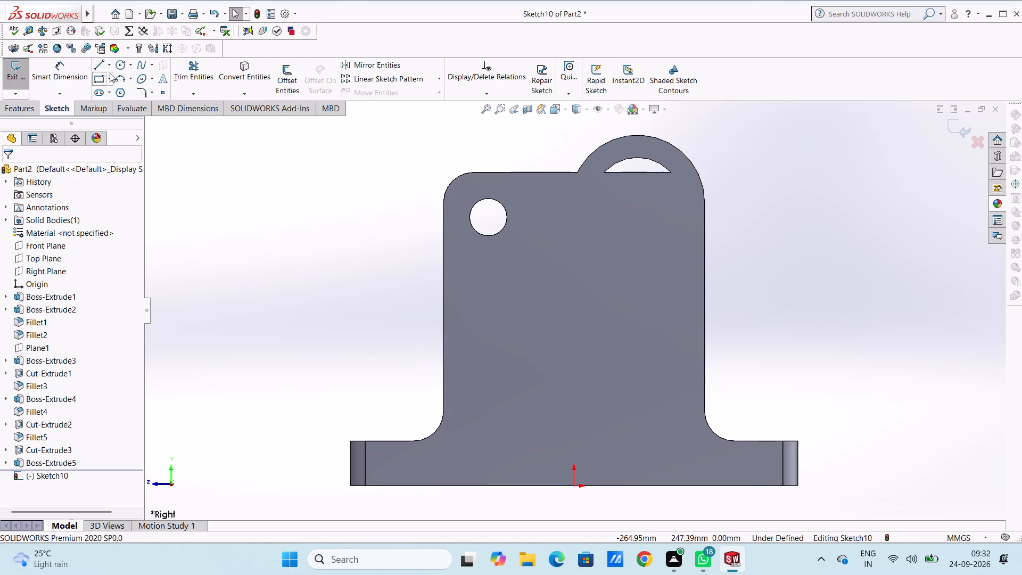
Sketch two concentric circles of 45 mm and 30 mm radius centred on the tube's end.
click(118, 63)
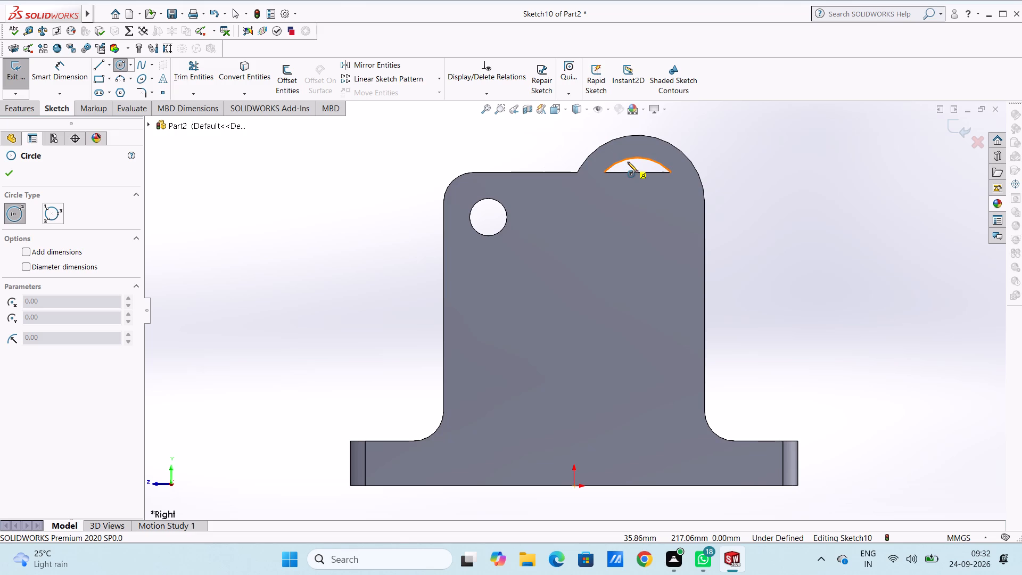
click(638, 204)
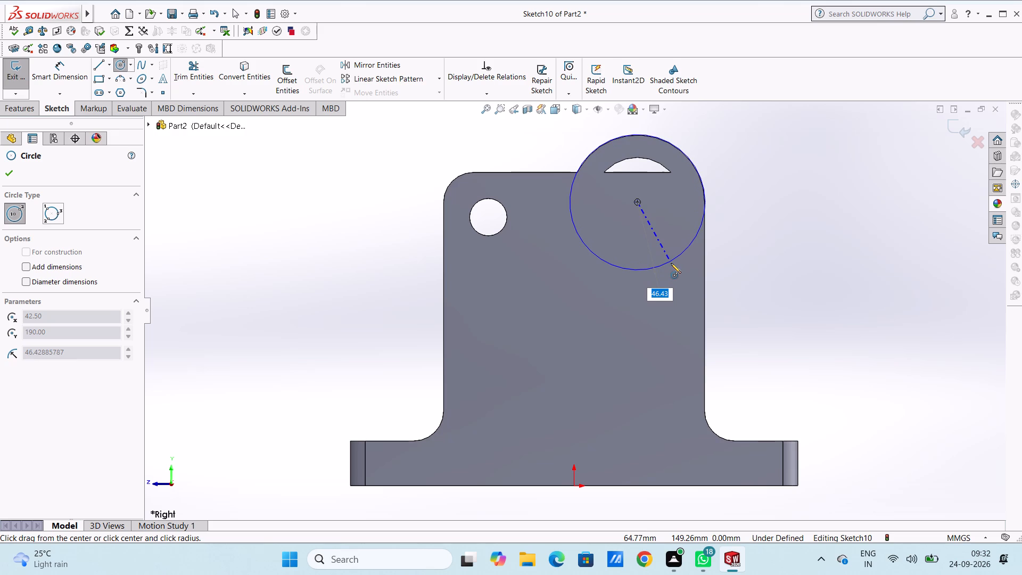
text(45)
key(Return)
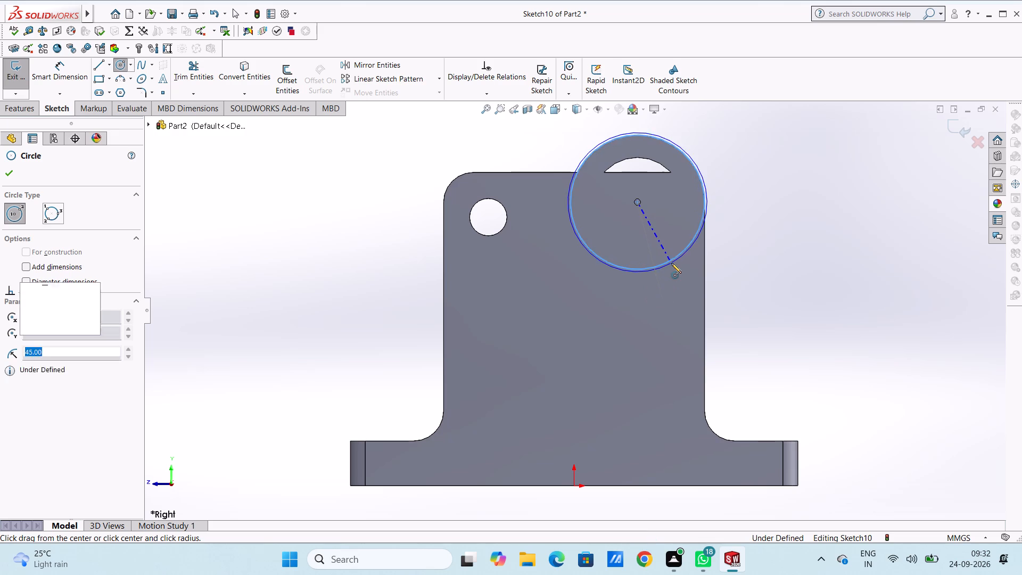
click(635, 200)
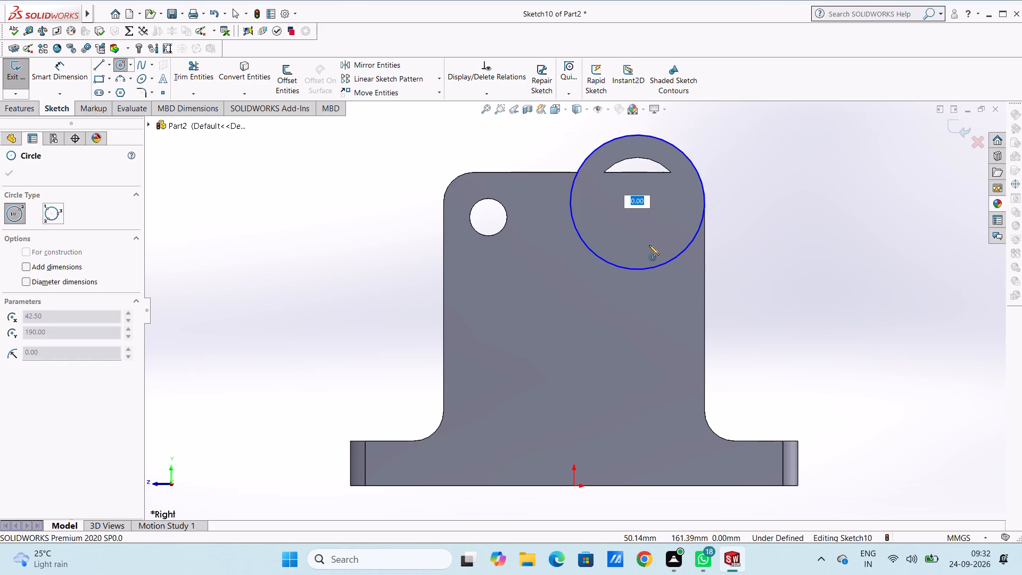
text(30)
key(Return)
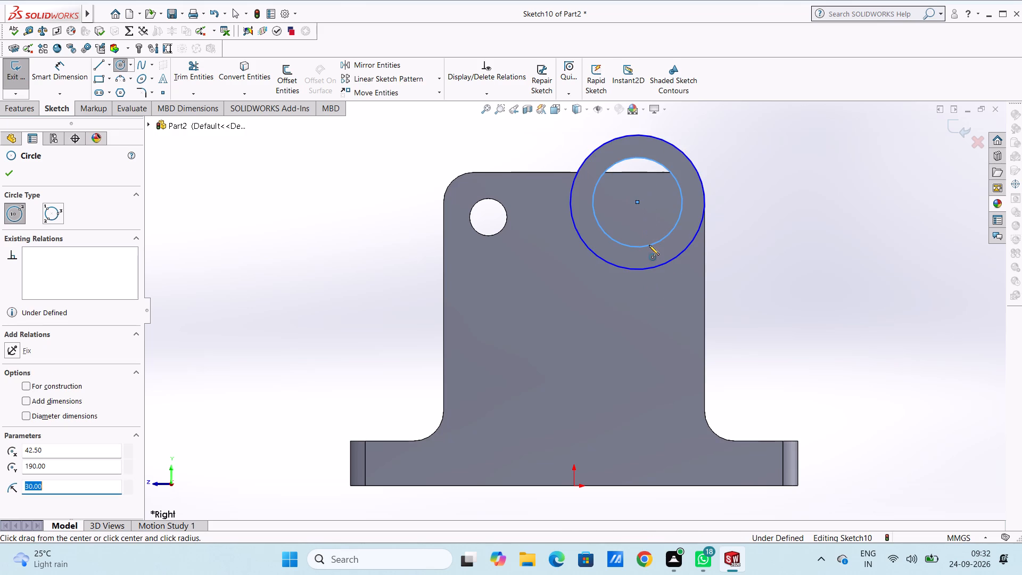
key(Escape)
key(Escape)
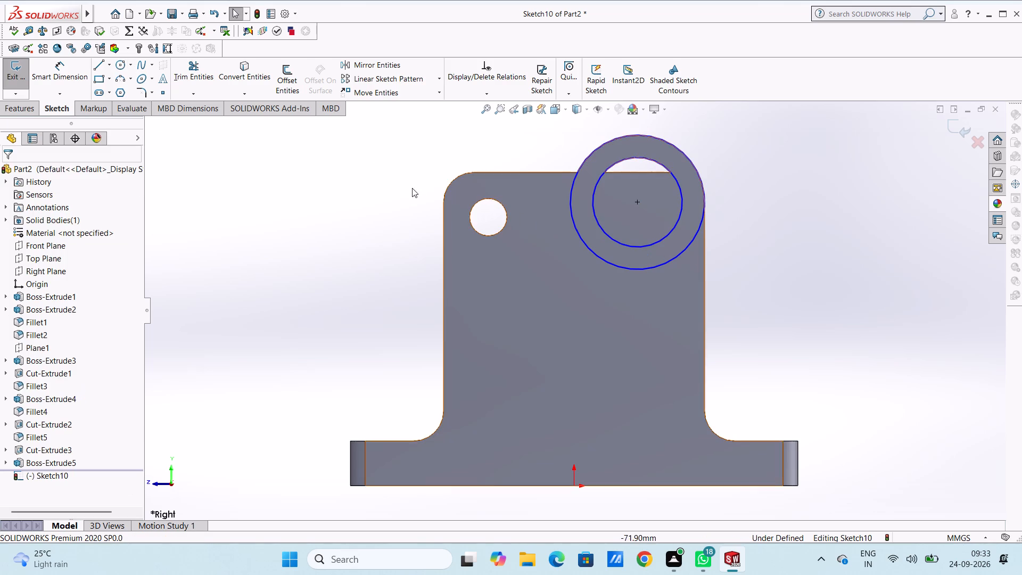
Dimension the diameters of both concentric circles, keeping their drawn sizes.
click(61, 69)
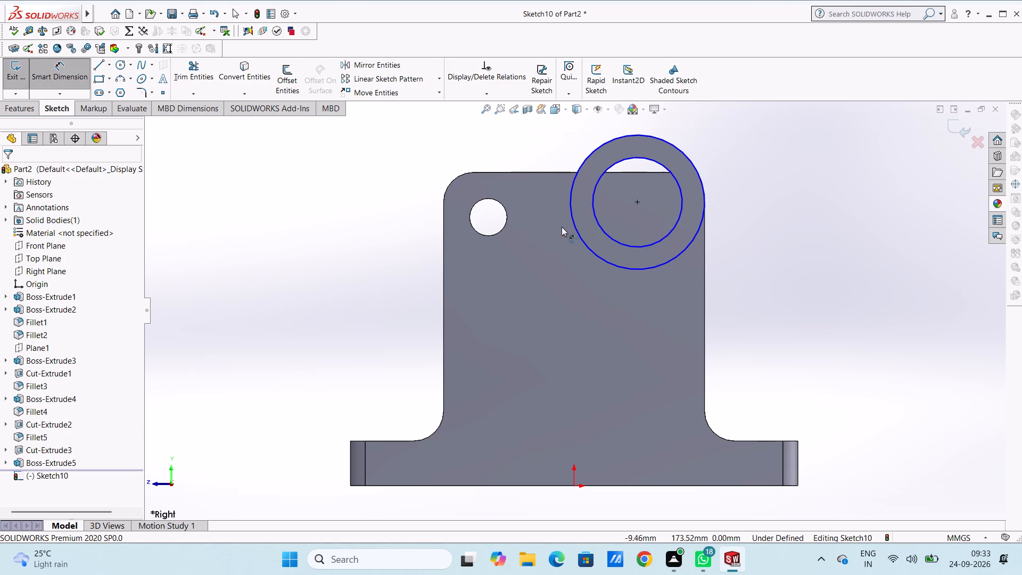
click(575, 226)
click(323, 367)
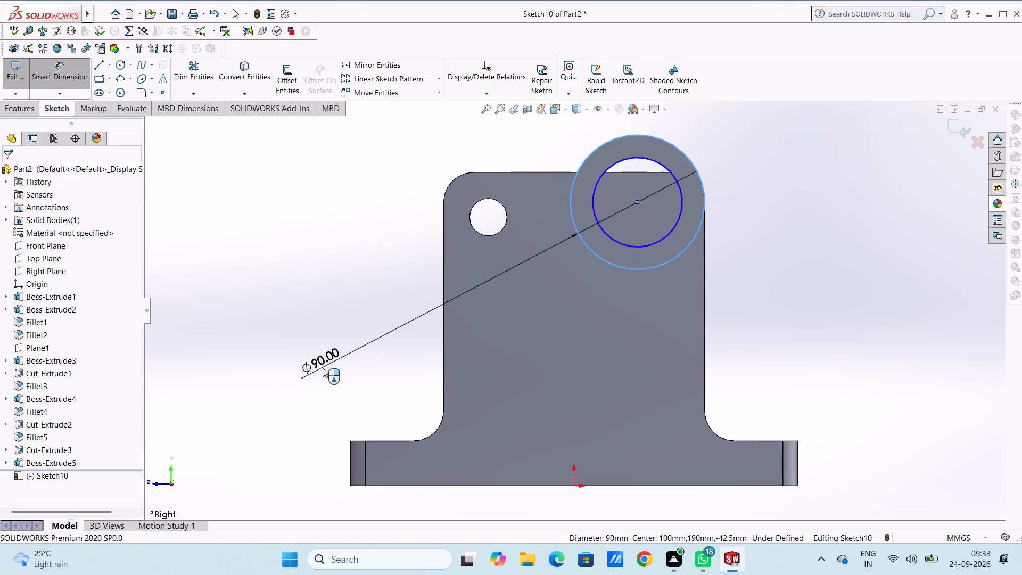
click(274, 352)
click(339, 265)
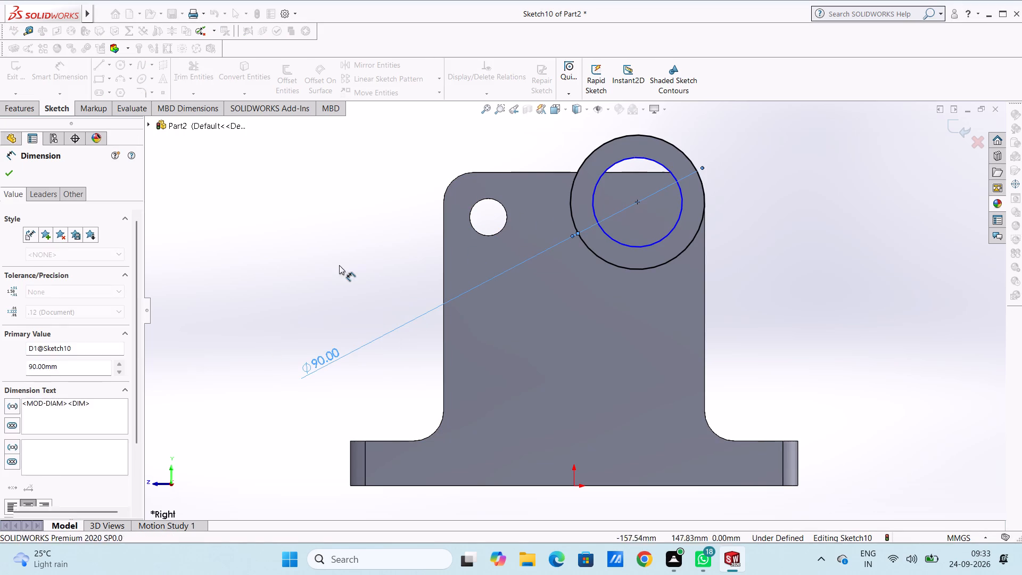
click(645, 245)
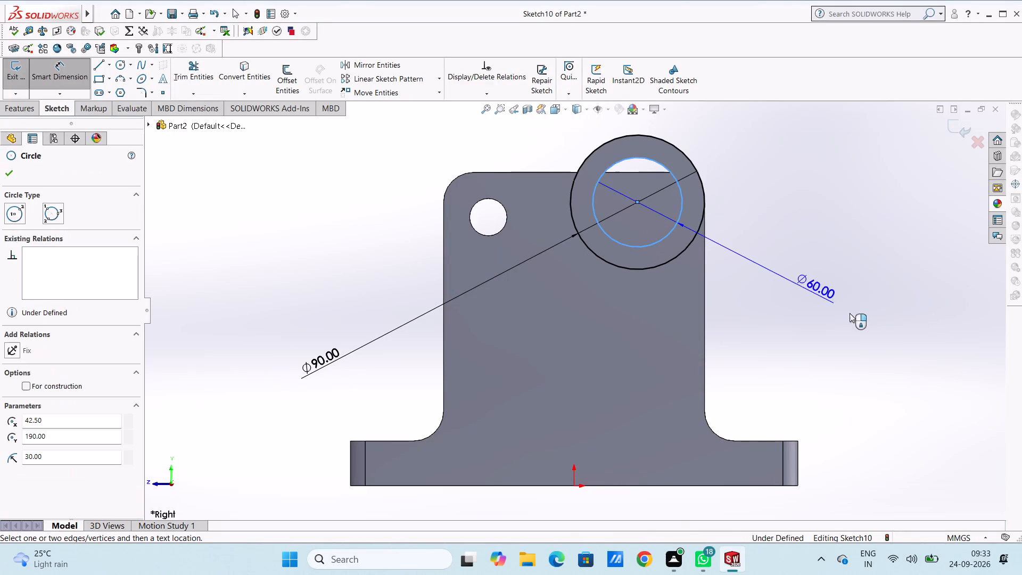
click(894, 349)
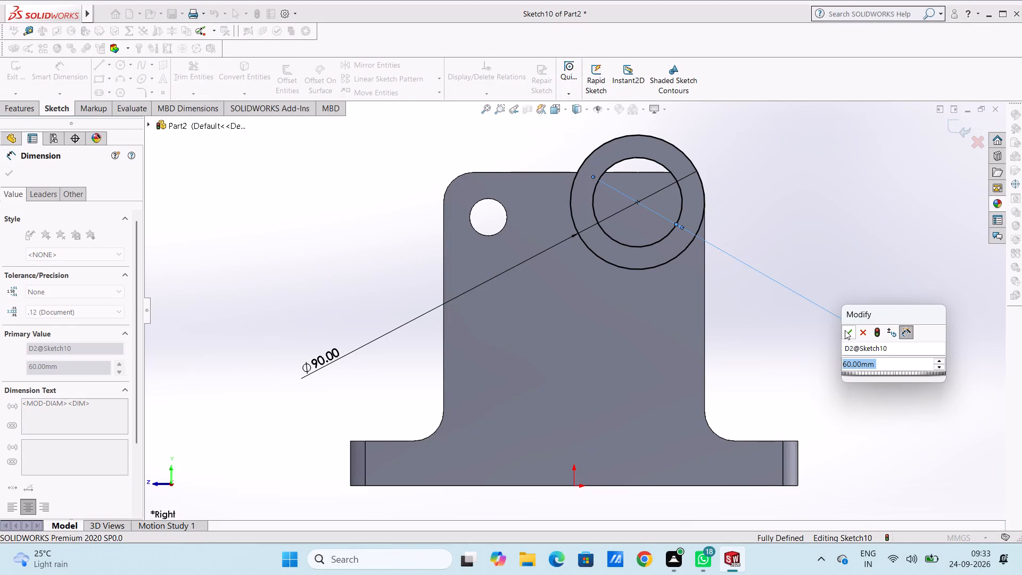
click(845, 330)
click(811, 338)
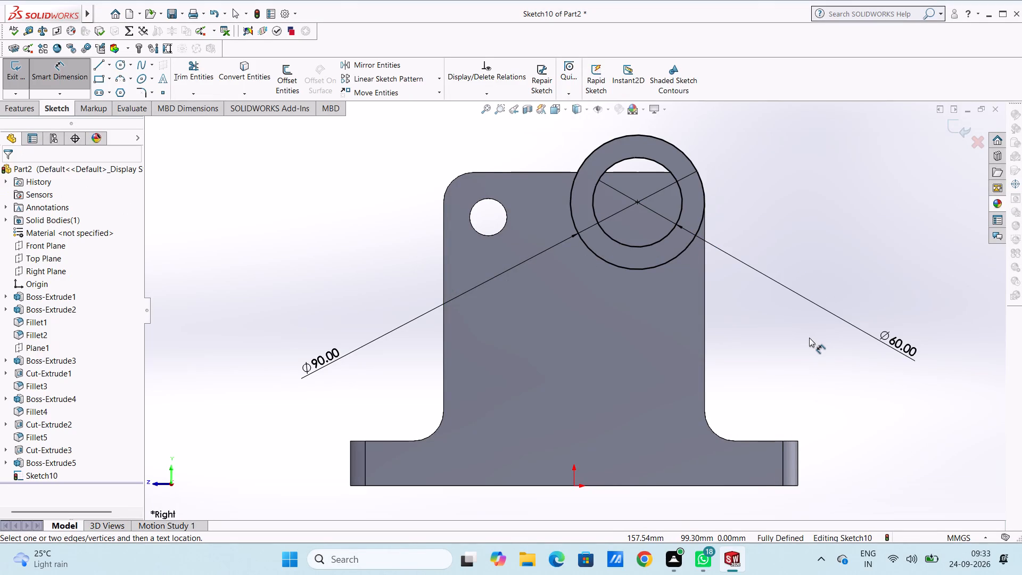
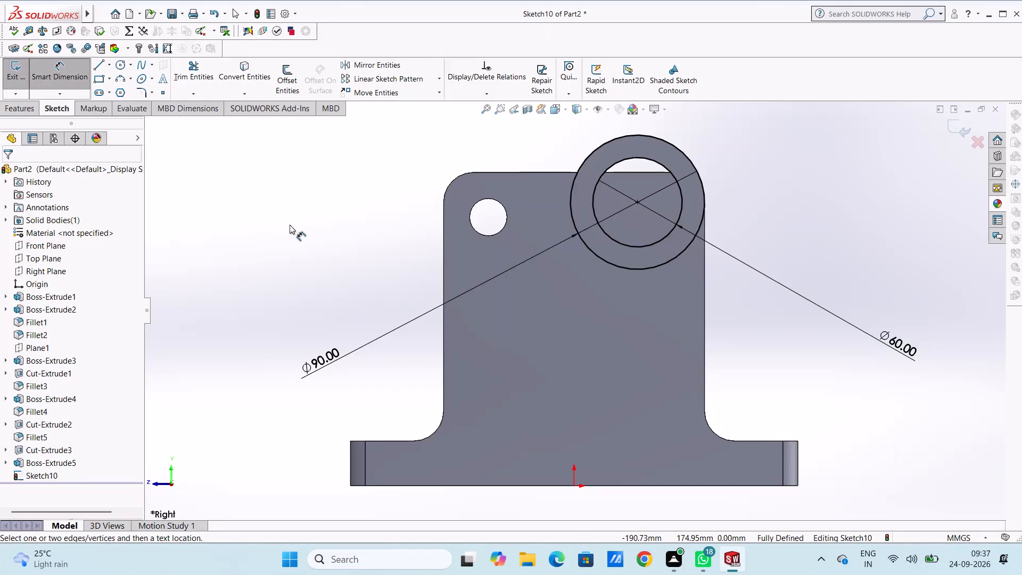
Extrude the ring between the two concentric circles outward from the outer wall as a boss with a blind depth of 5 mm.
scroll(290, 225, up, 3)
middle_drag(326, 229, 348, 257)
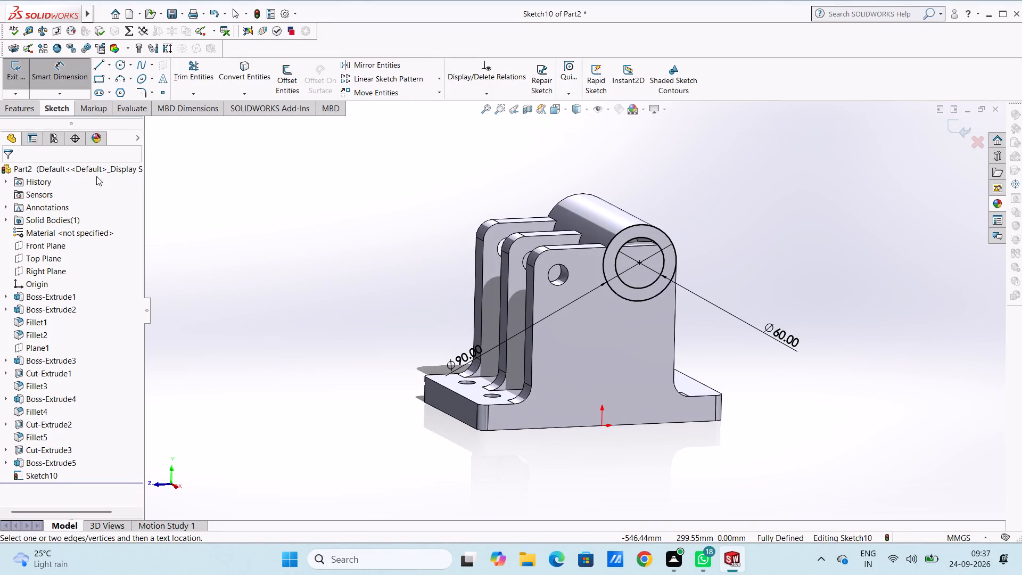
click(30, 110)
click(17, 67)
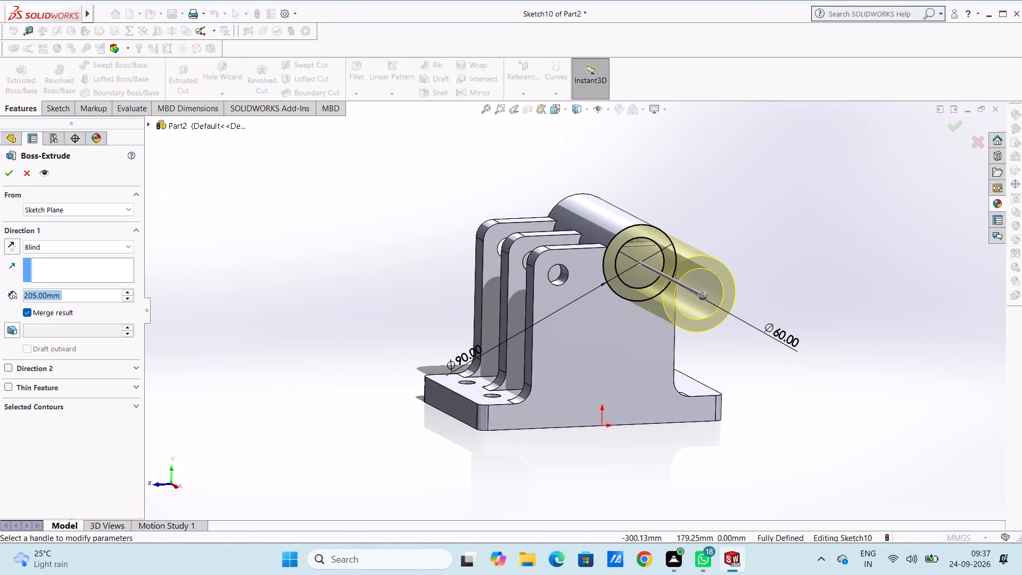
key(5)
key(Return)
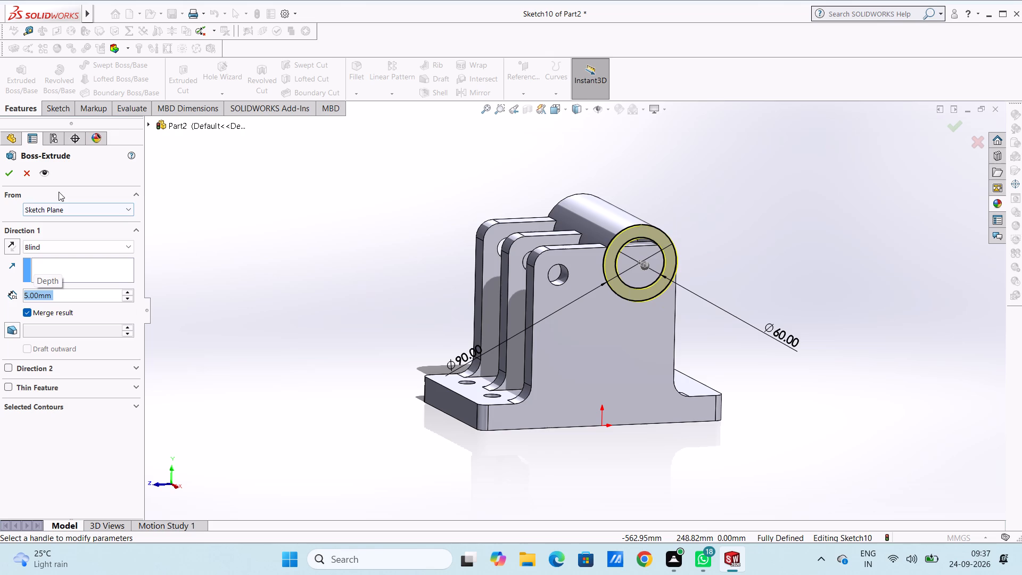
click(4, 177)
click(258, 210)
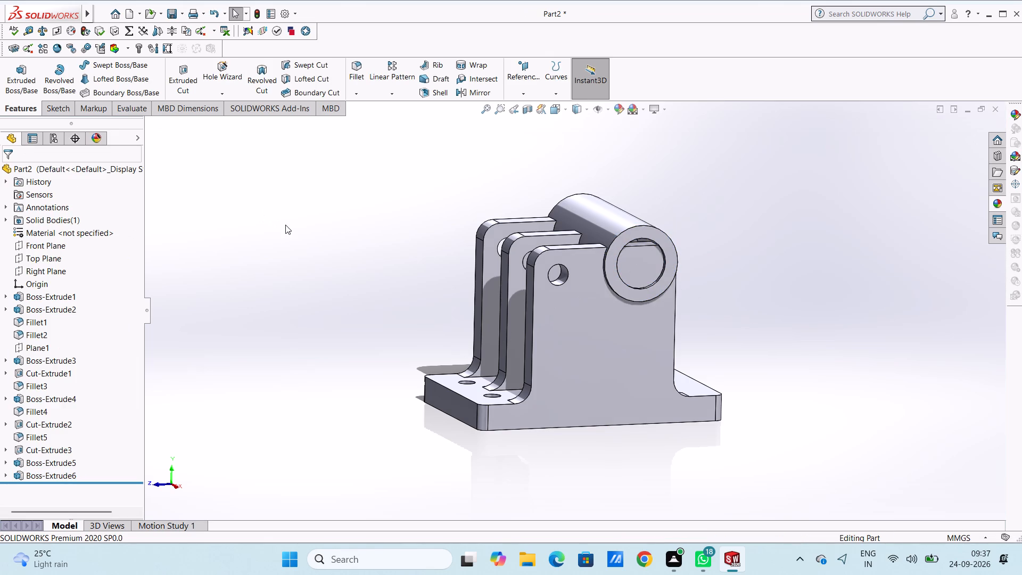
Start a sketch on the tube's outer end face in the Right view and draw a 30 mm radius circle centred on the tube.
key(ctrl+4)
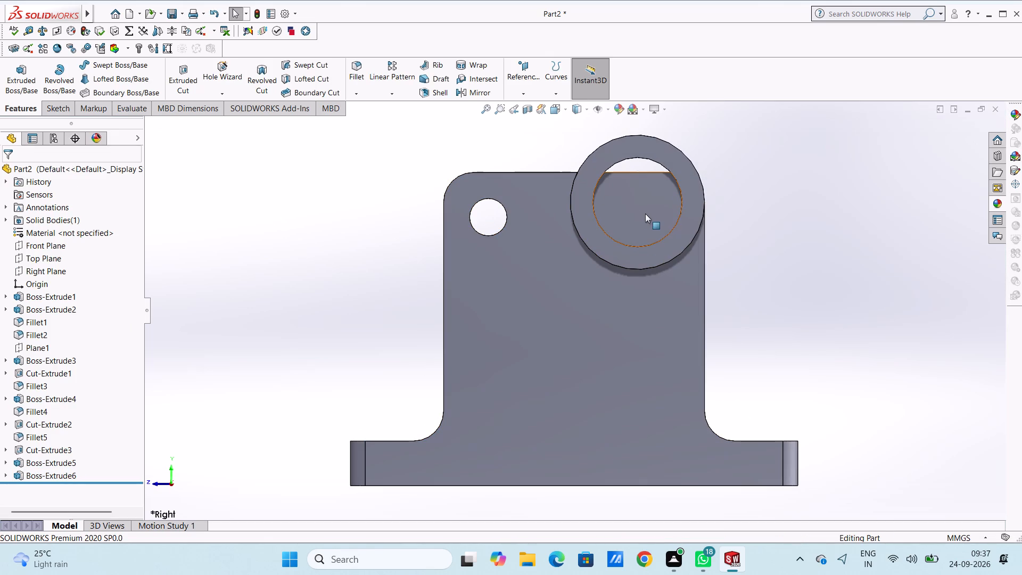
click(585, 188)
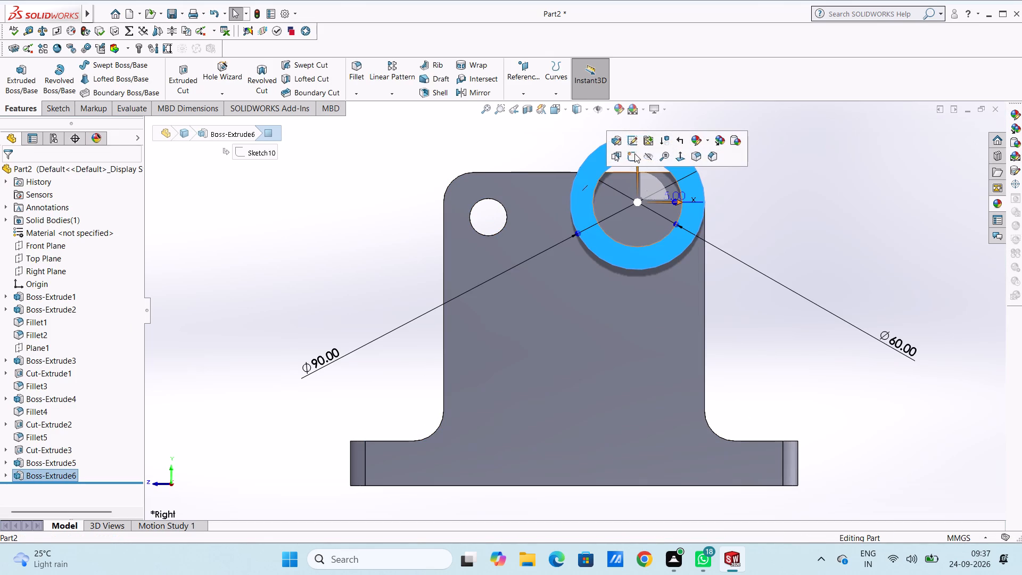
click(634, 153)
click(261, 275)
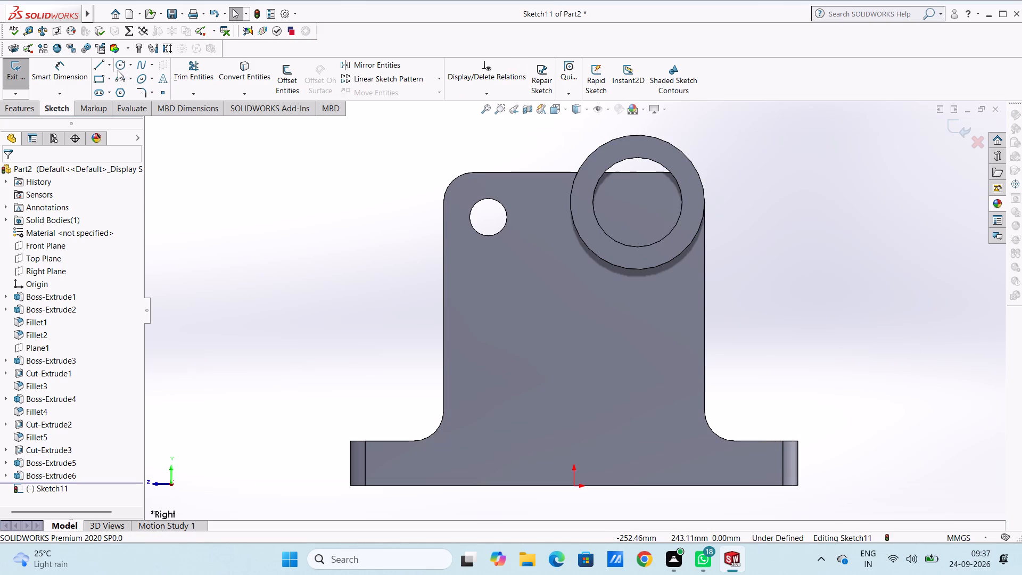
click(121, 65)
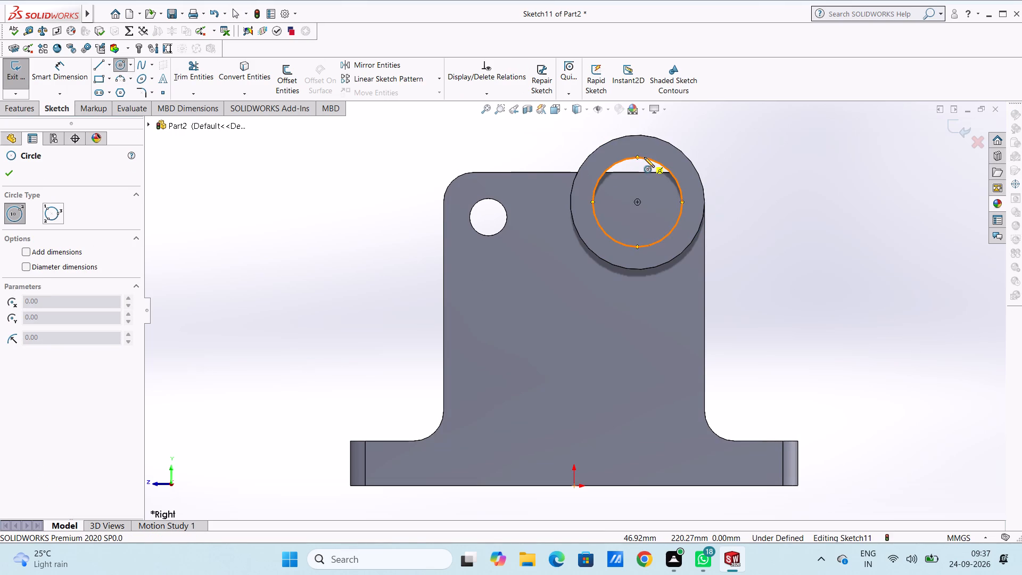
click(637, 201)
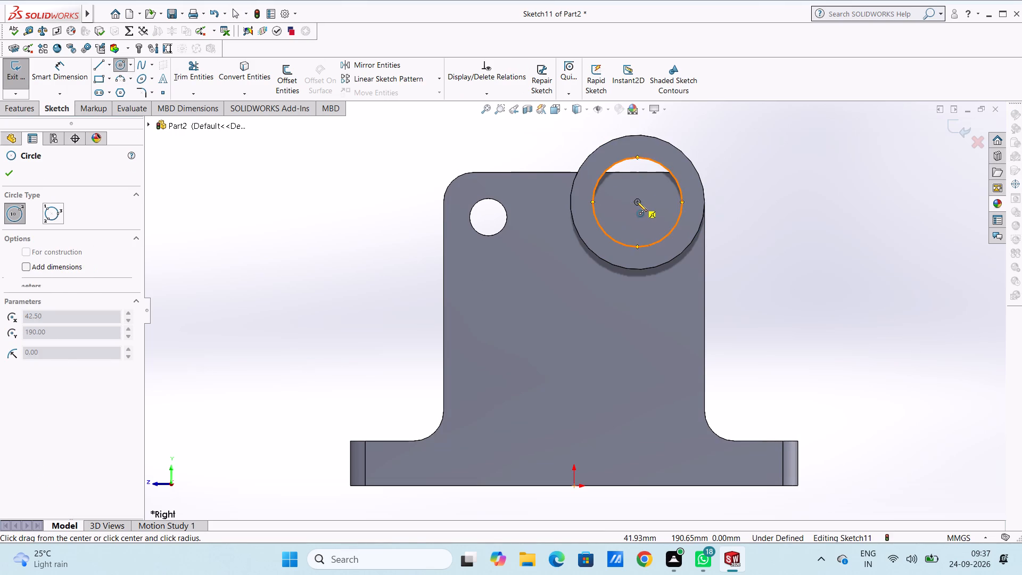
click(661, 242)
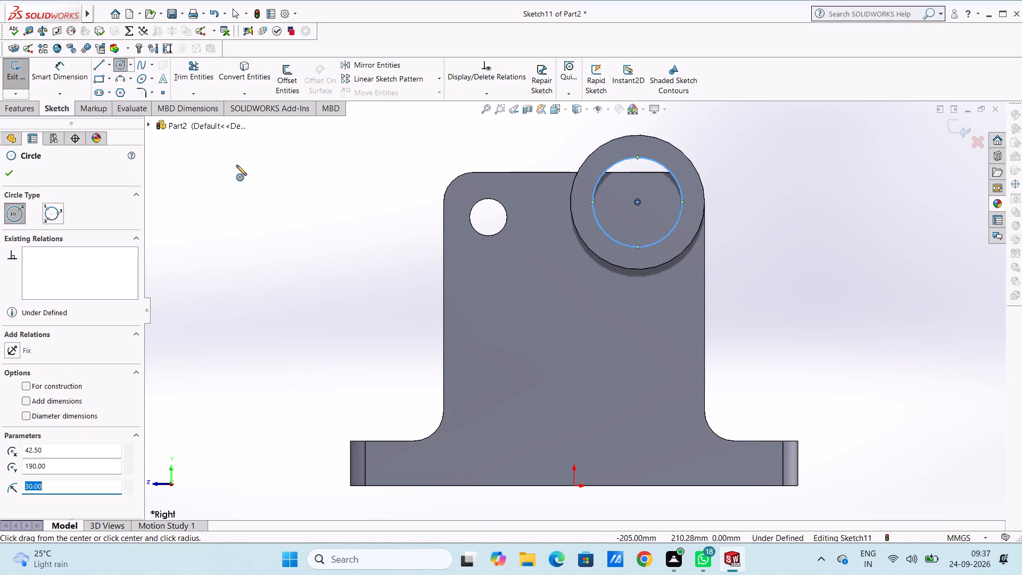
Dimension the diameter of the circle on the tube's end face, keeping its drawn size.
click(64, 72)
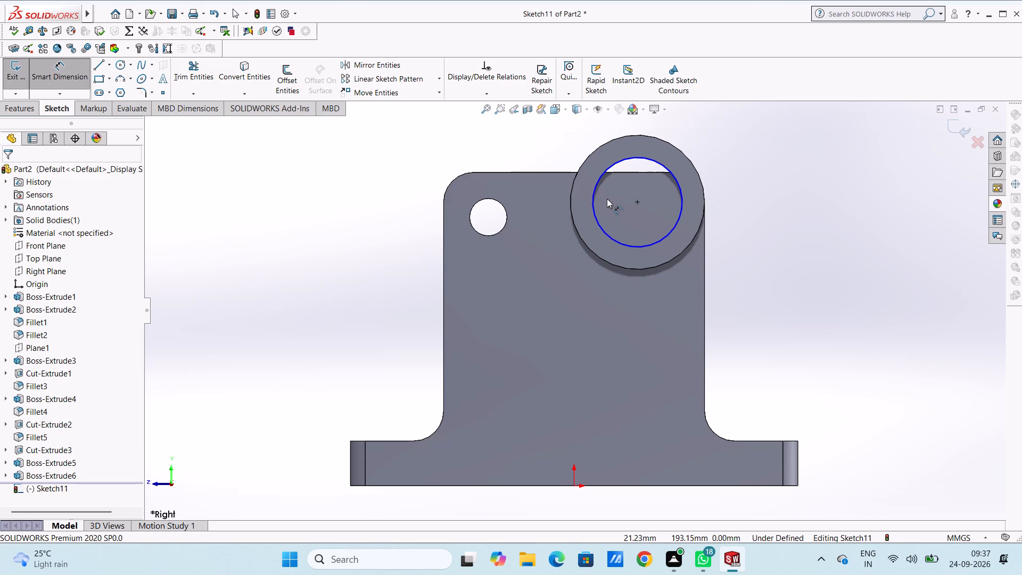
click(594, 200)
click(324, 369)
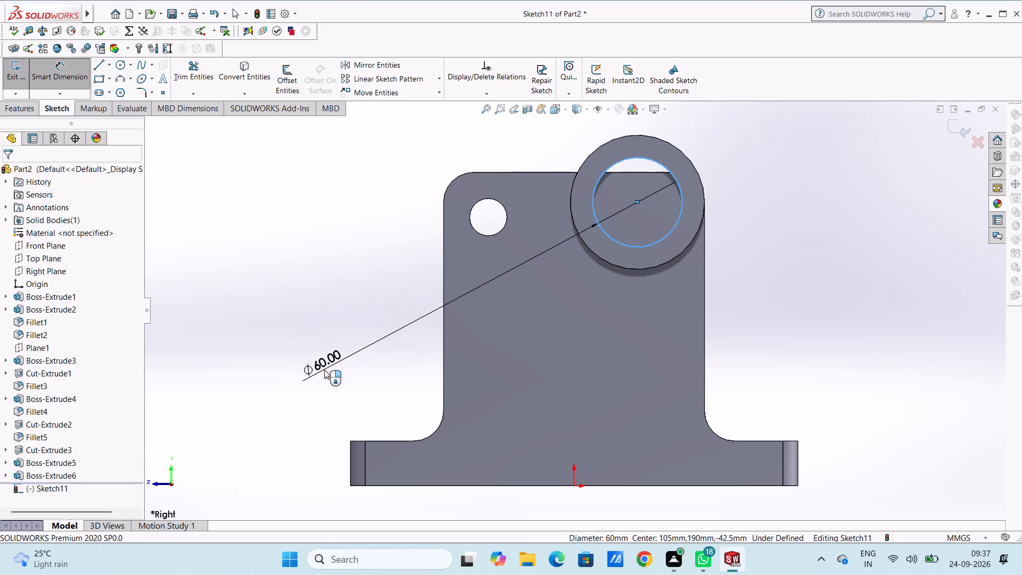
click(276, 355)
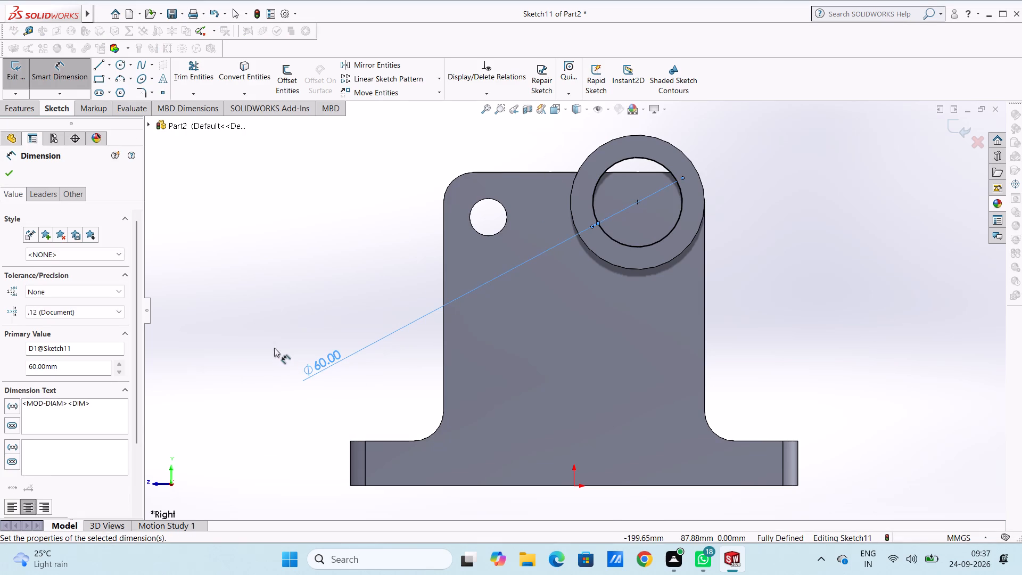
click(262, 330)
key(Escape)
key(Escape)
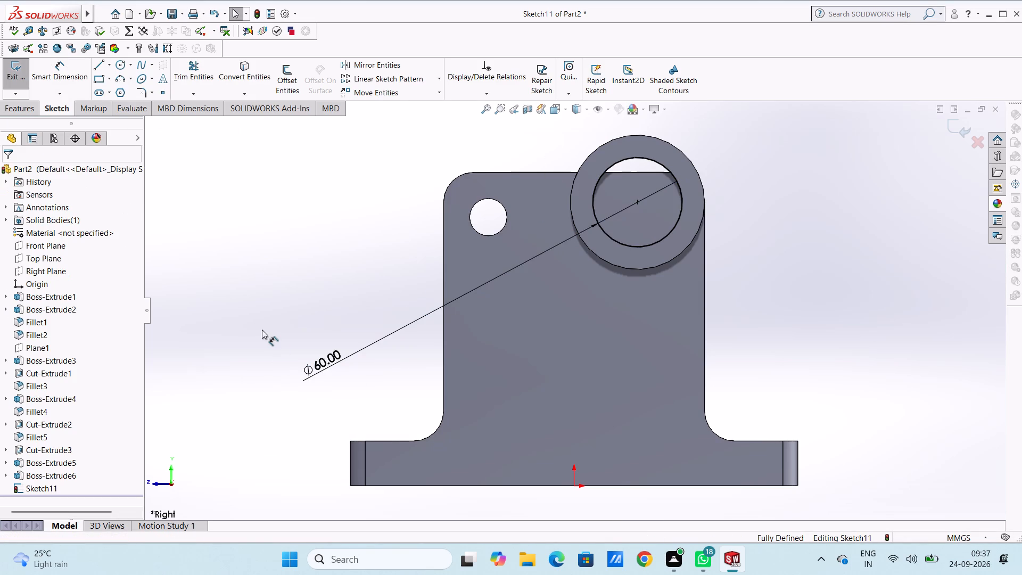
Cut-extrude the circle through the tube and all three walls with a blind depth of 220 mm.
scroll(261, 330, up, 3)
middle_drag(301, 308, 348, 363)
click(16, 111)
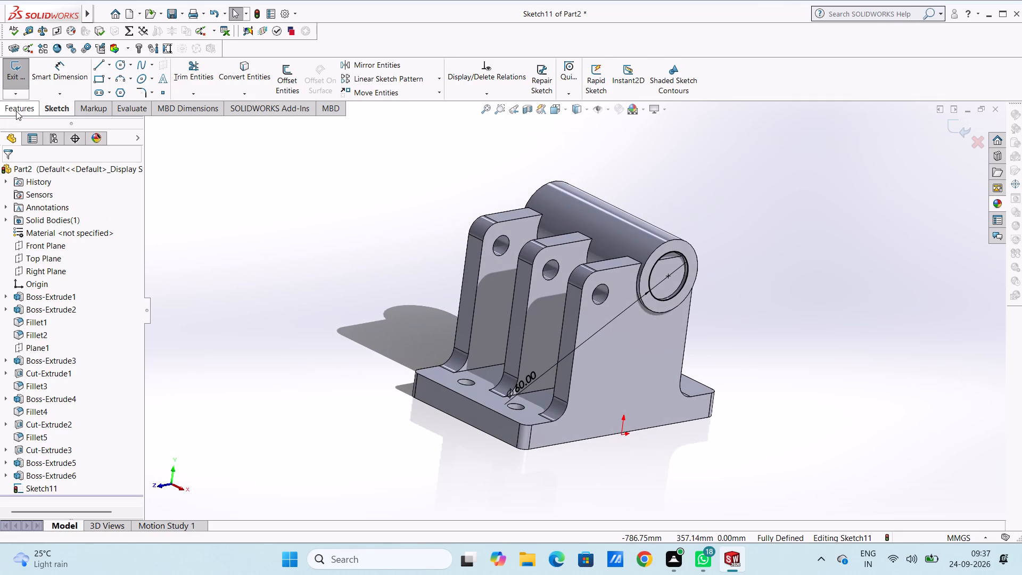
click(190, 79)
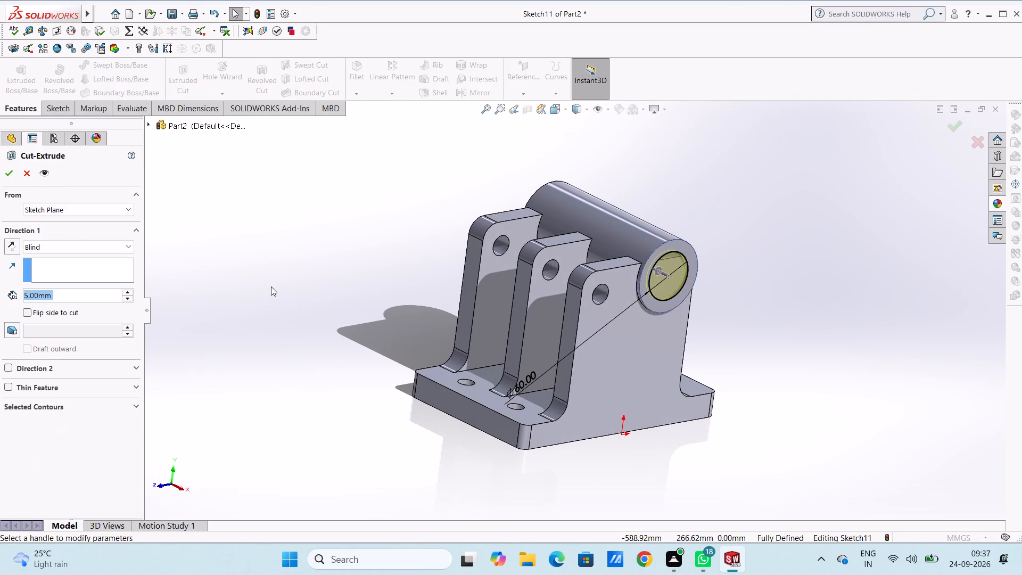
text(220)
key(Return)
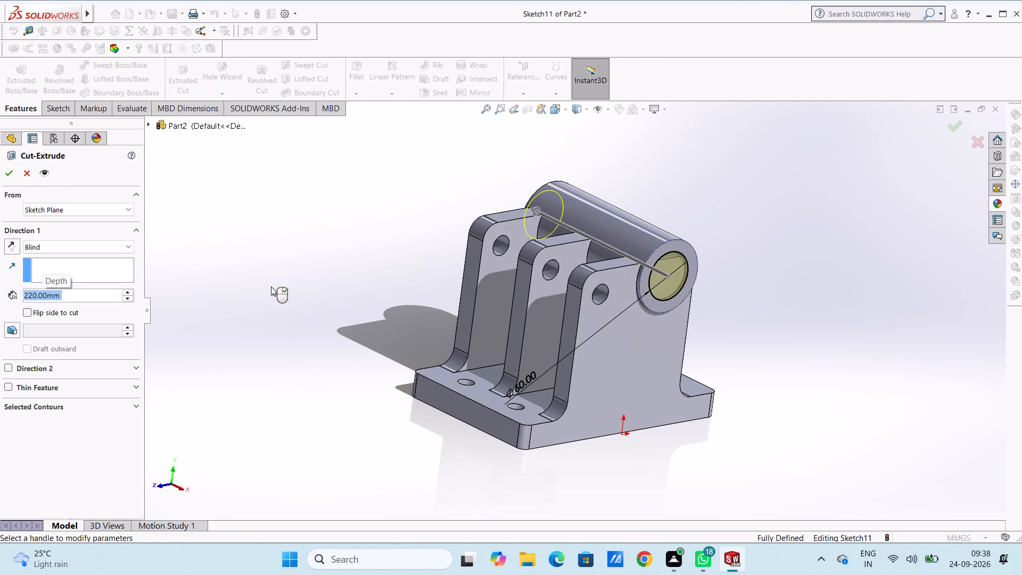
click(11, 175)
click(354, 263)
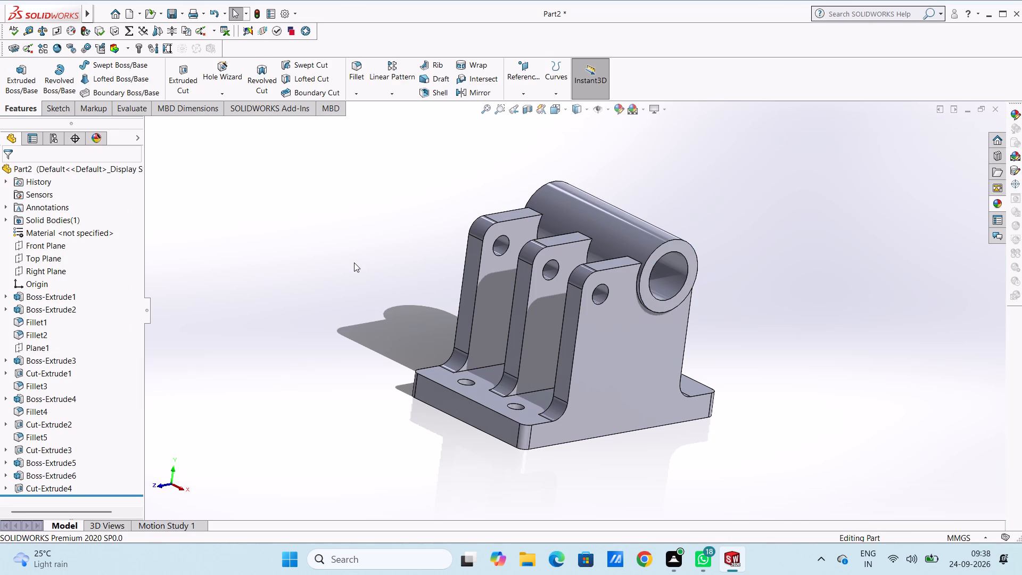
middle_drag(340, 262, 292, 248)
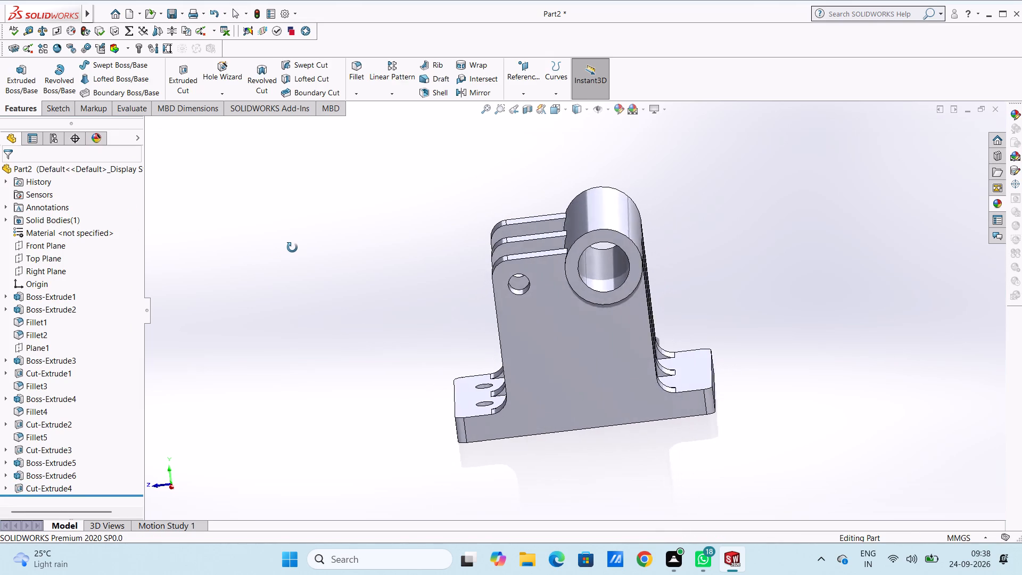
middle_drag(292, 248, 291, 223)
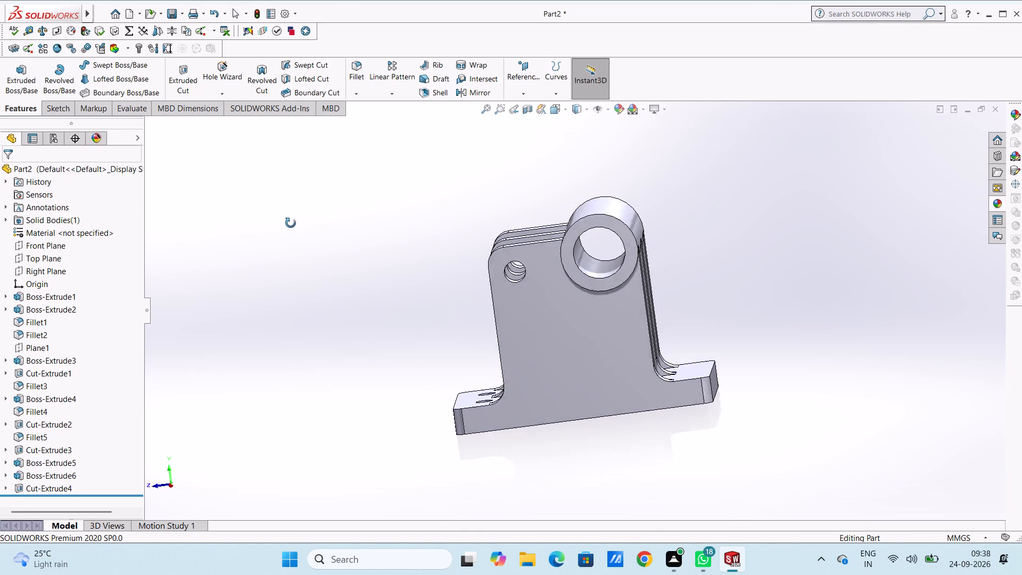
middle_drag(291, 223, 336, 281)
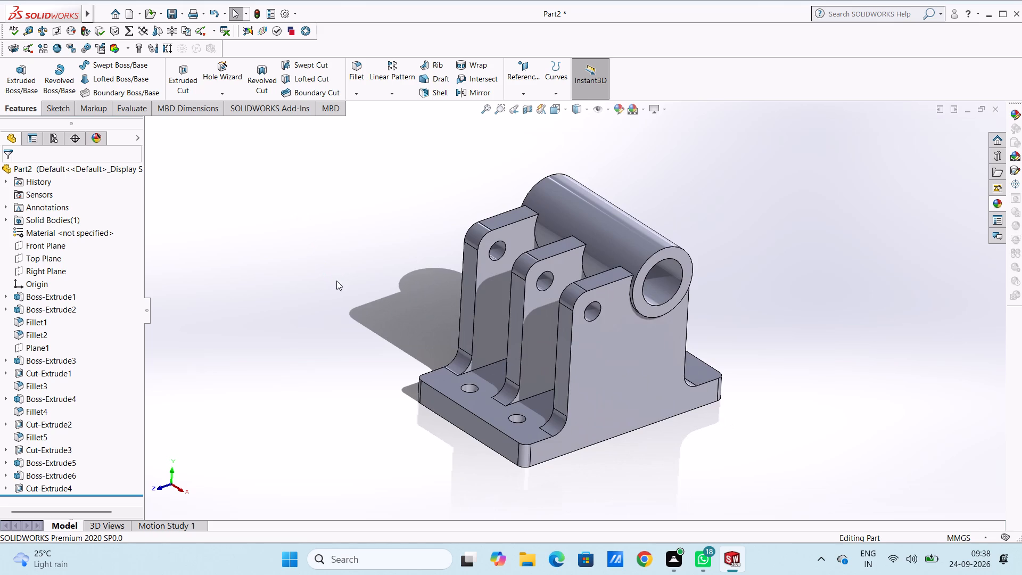
Fillet the three edges where the walls' top faces meet the tube with a symmetric 20 mm radius.
scroll(788, 213, down, 6)
scroll(685, 294, up, 5)
scroll(416, 352, down, 4)
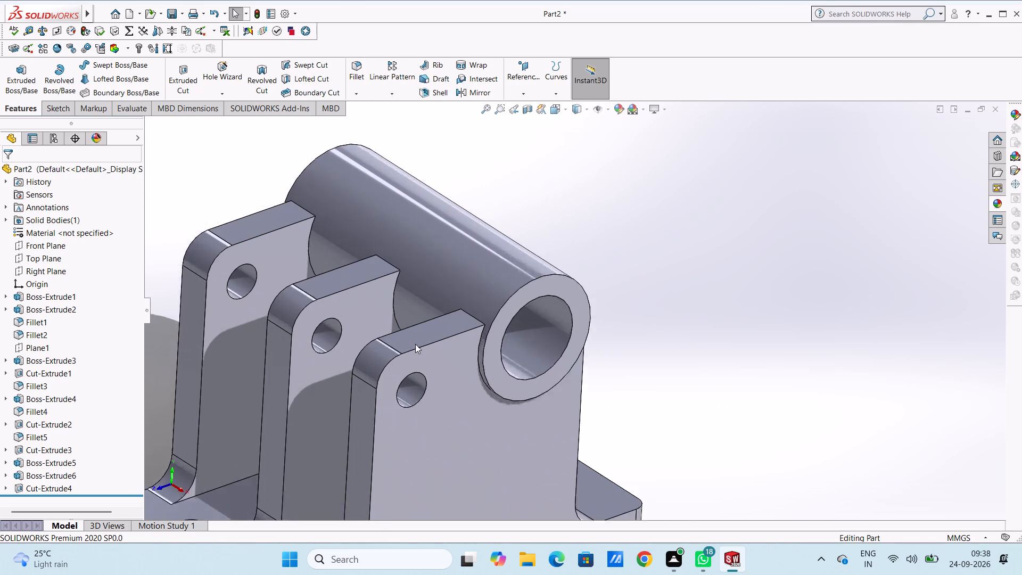
click(362, 66)
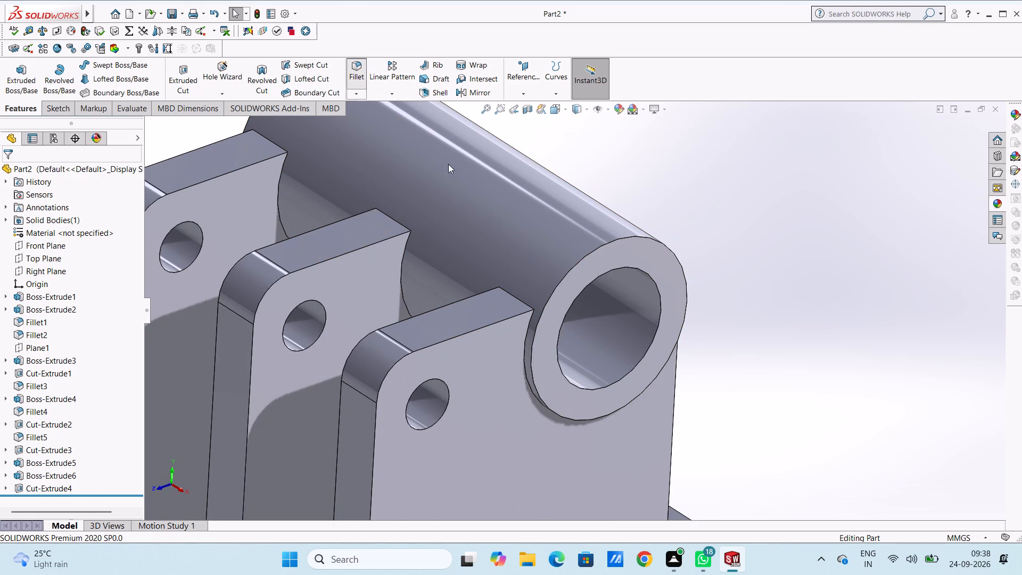
click(522, 299)
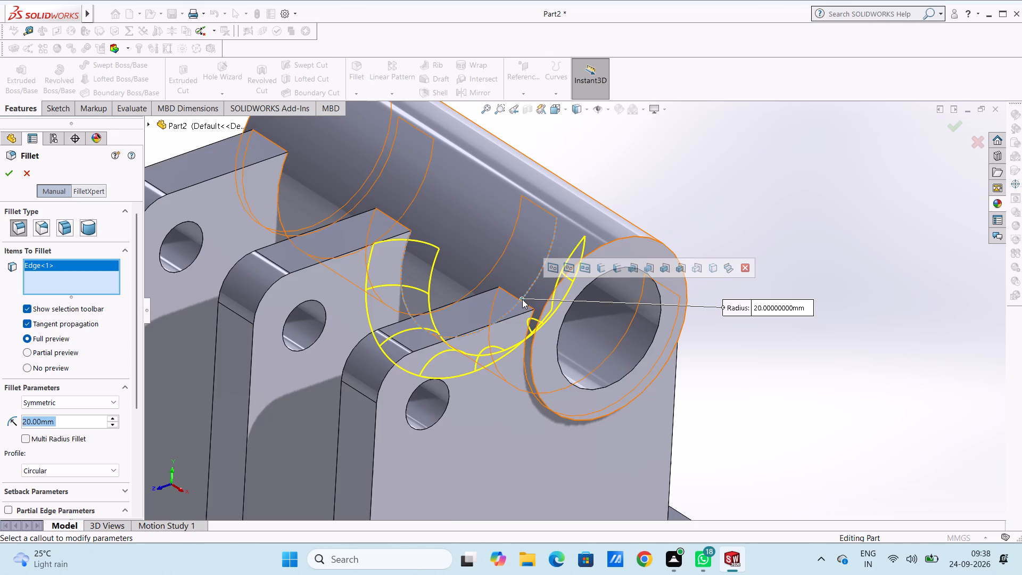
scroll(522, 299, up, 3)
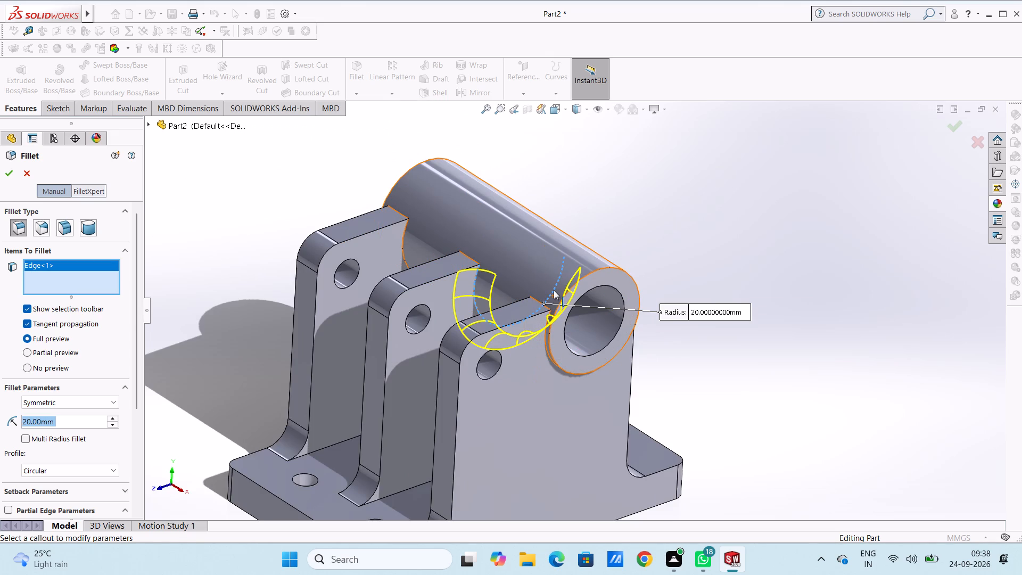
click(554, 285)
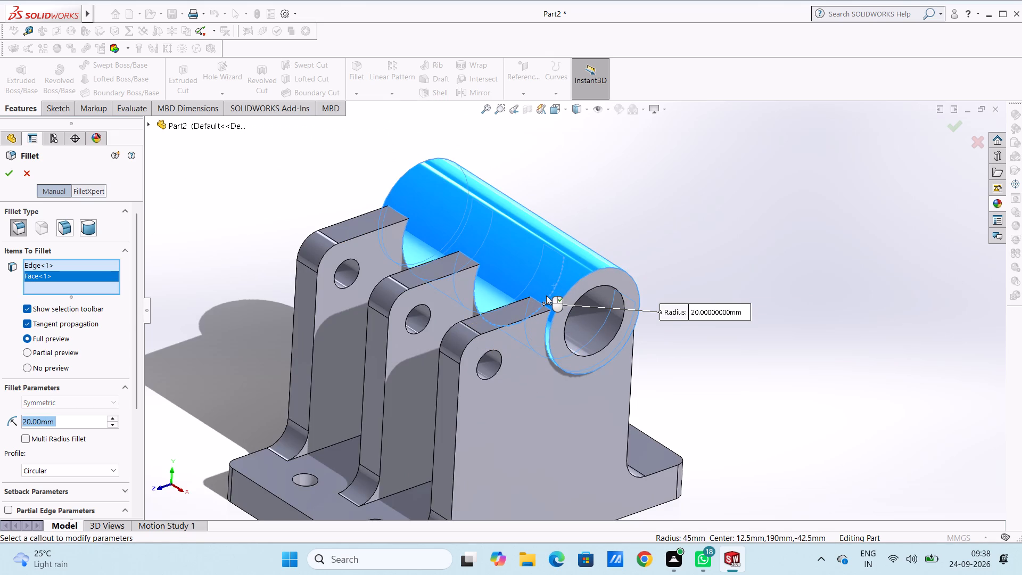
click(547, 281)
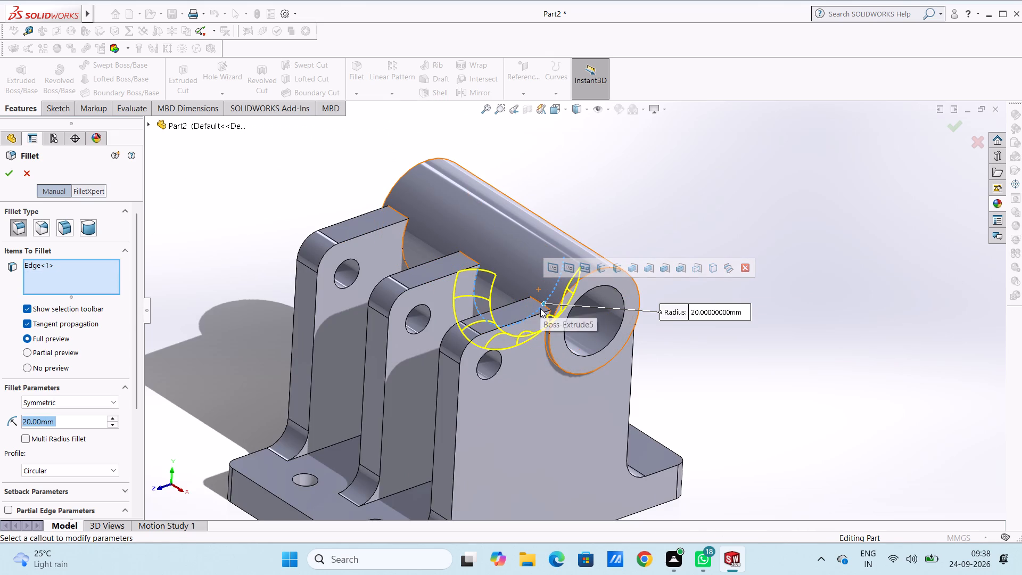
click(537, 307)
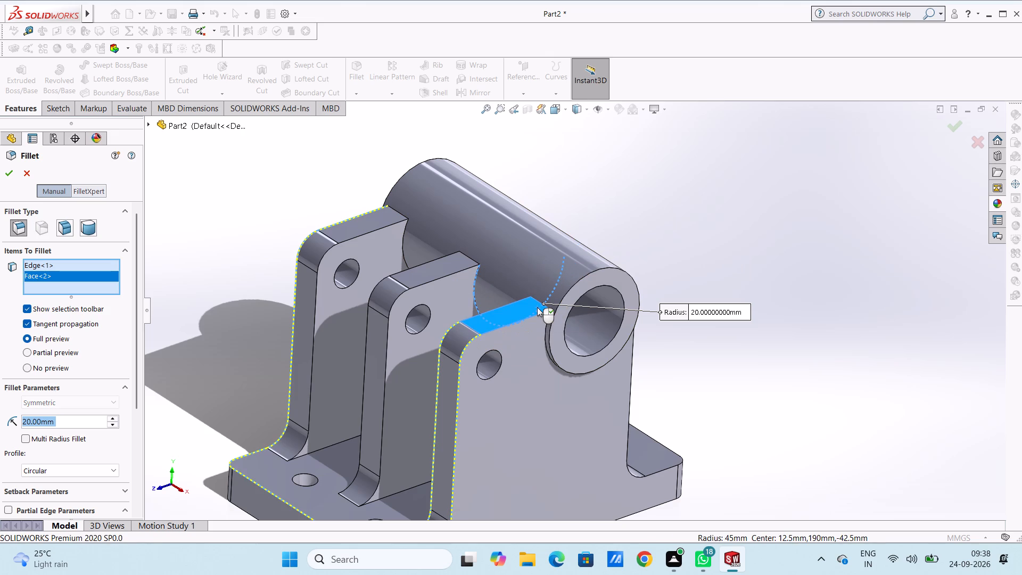
click(537, 307)
click(541, 307)
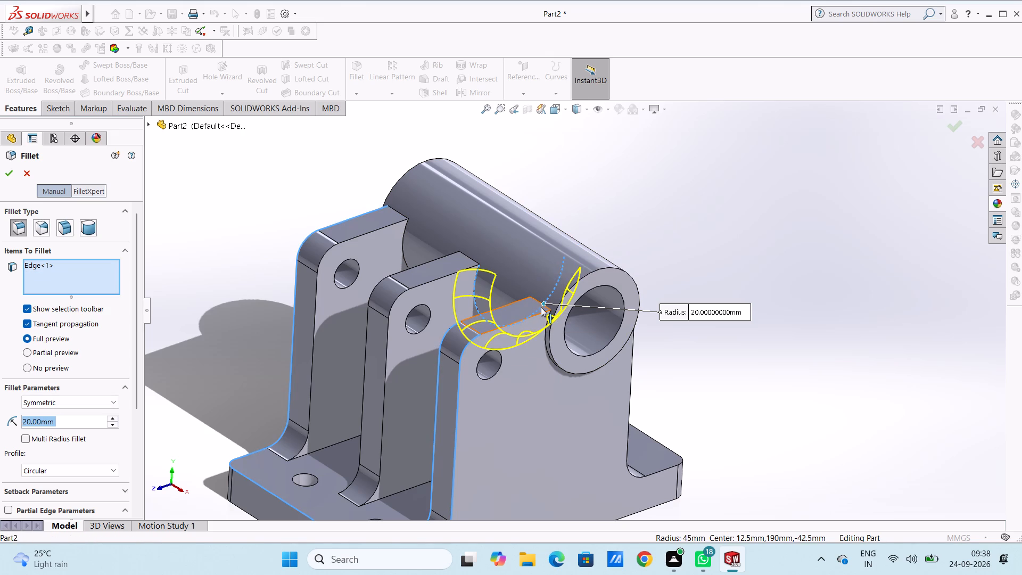
click(540, 307)
click(540, 308)
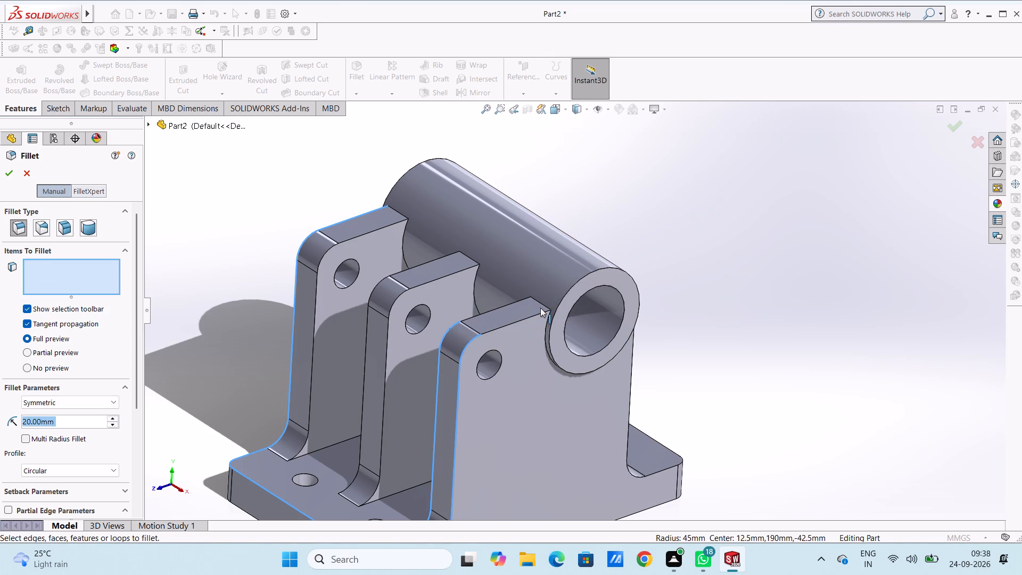
scroll(558, 298, down, 6)
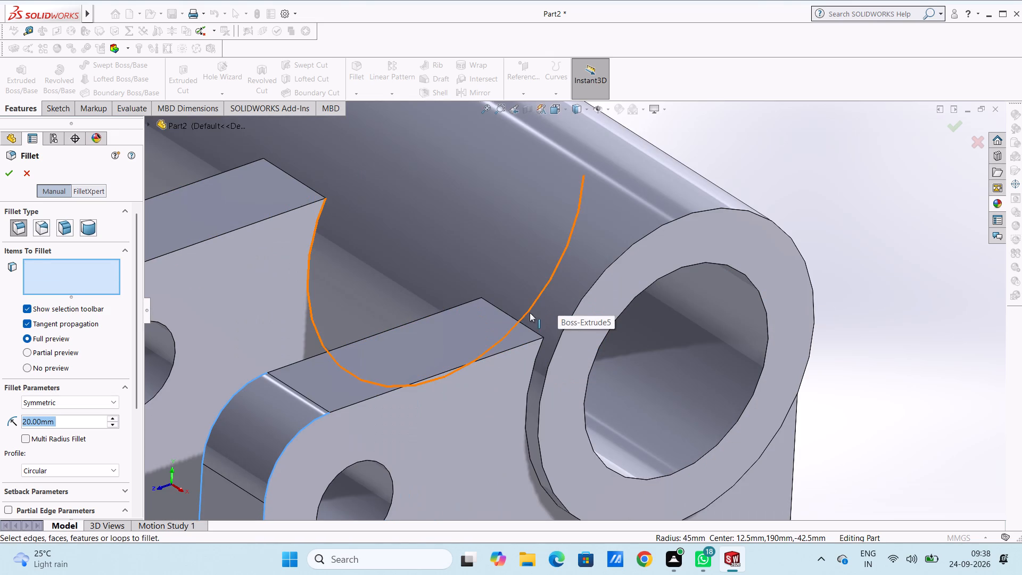
click(526, 326)
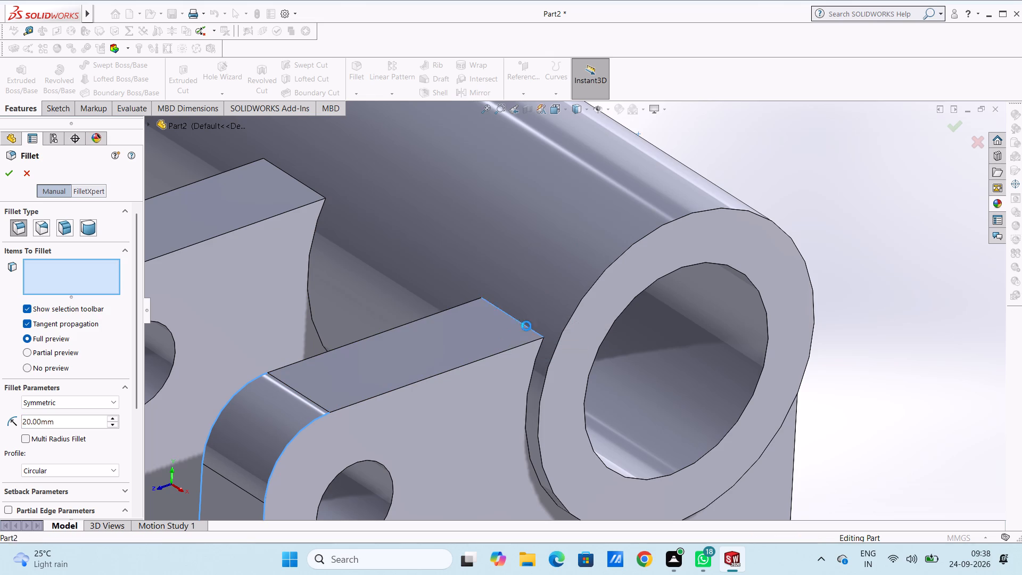
scroll(526, 326, up, 5)
scroll(397, 239, down, 5)
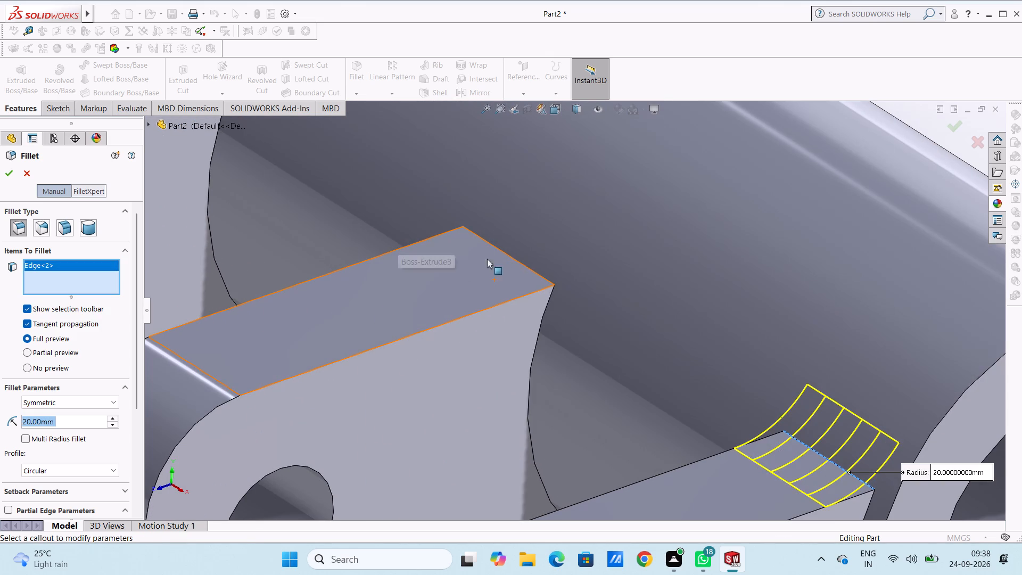
click(516, 262)
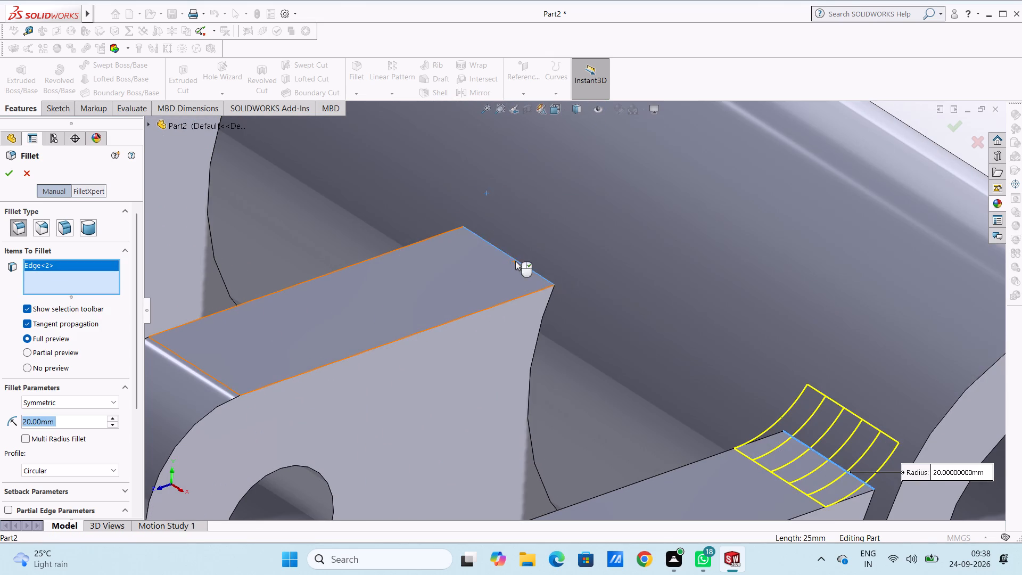
scroll(515, 261, up, 9)
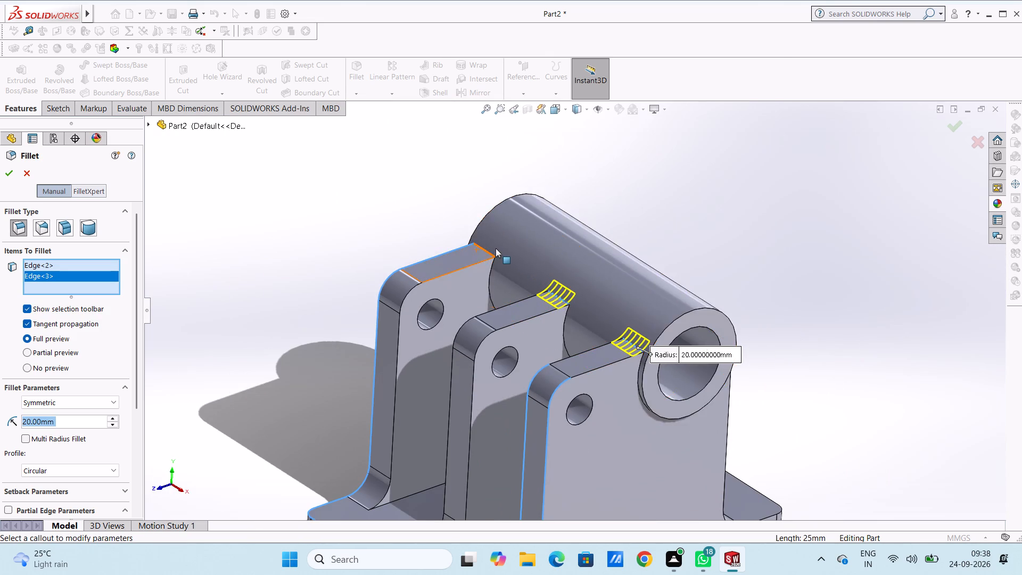
scroll(496, 248, down, 9)
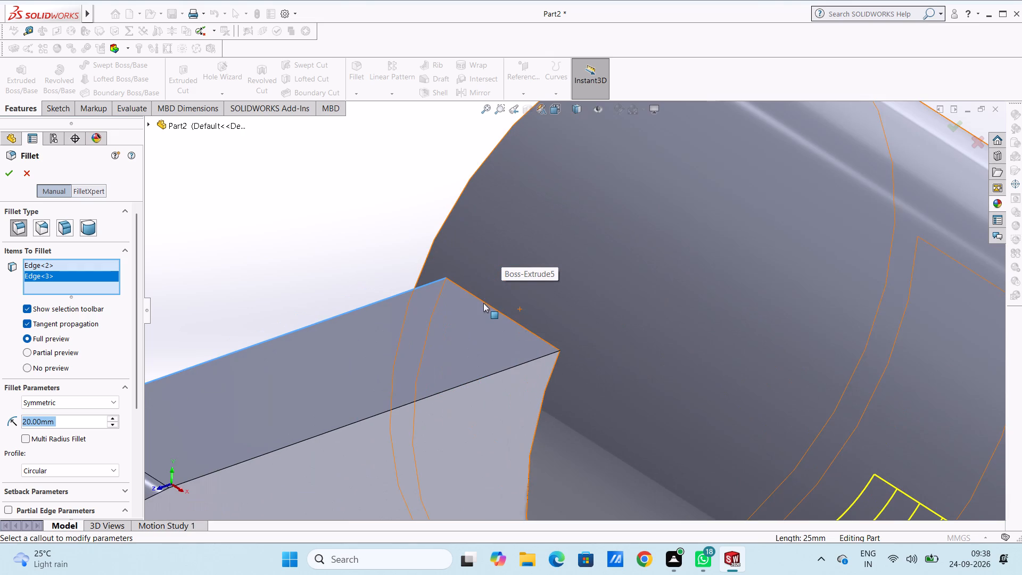
click(492, 308)
scroll(492, 308, up, 3)
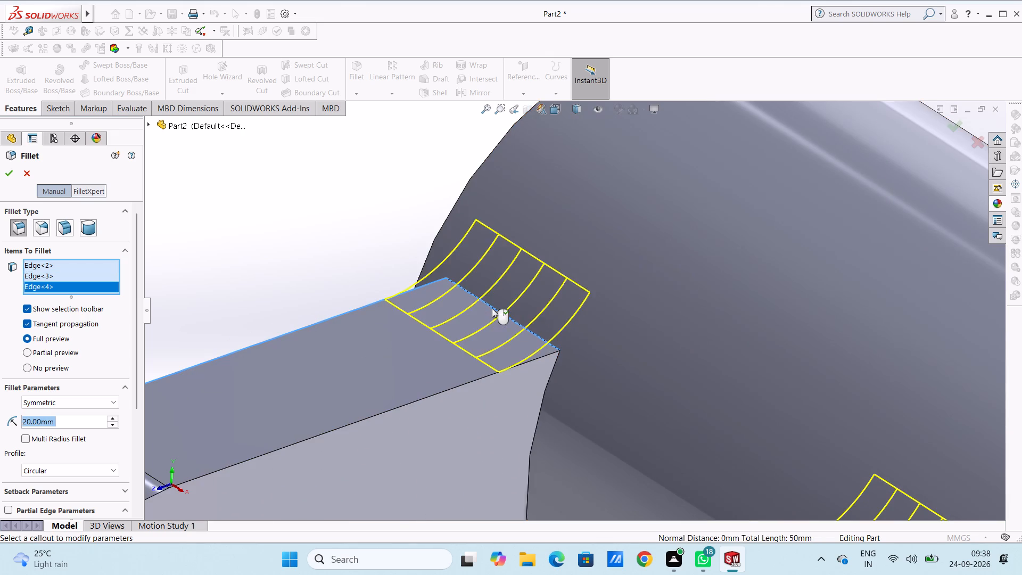
scroll(492, 308, up, 17)
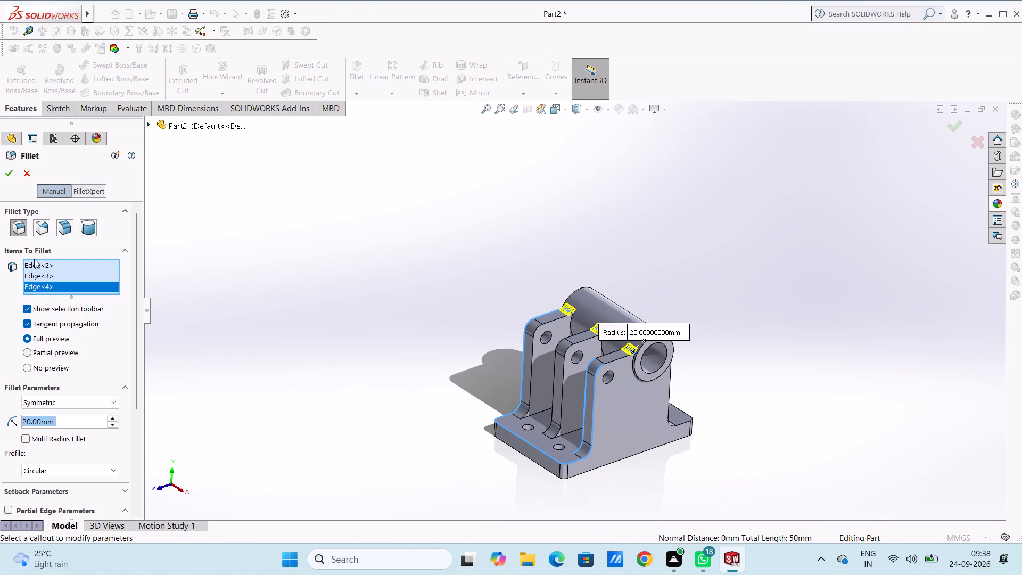
click(7, 174)
click(380, 359)
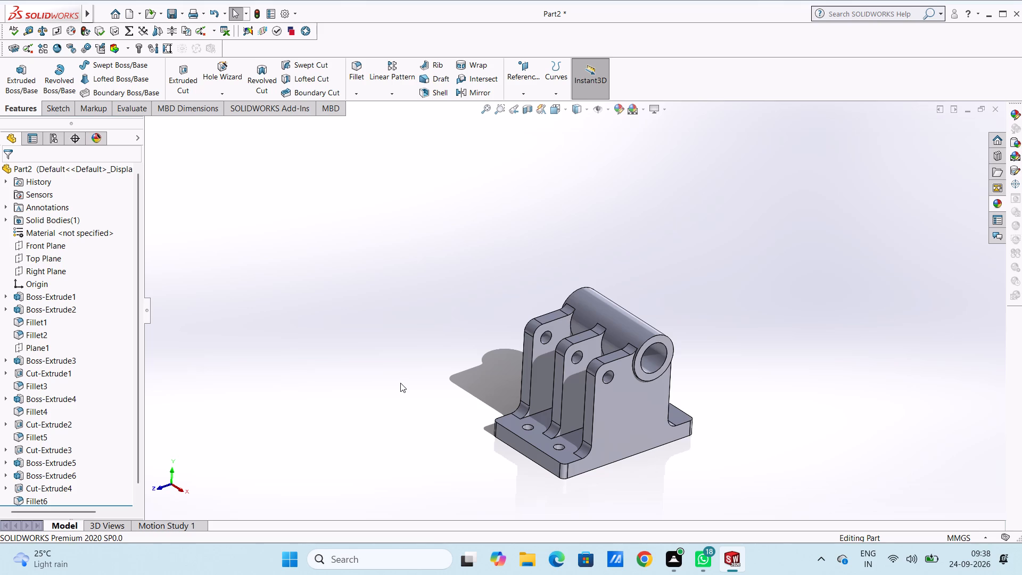
Examine the filleted part from several sides, including the underside, and return to the isometric view.
middle_drag(400, 383, 337, 391)
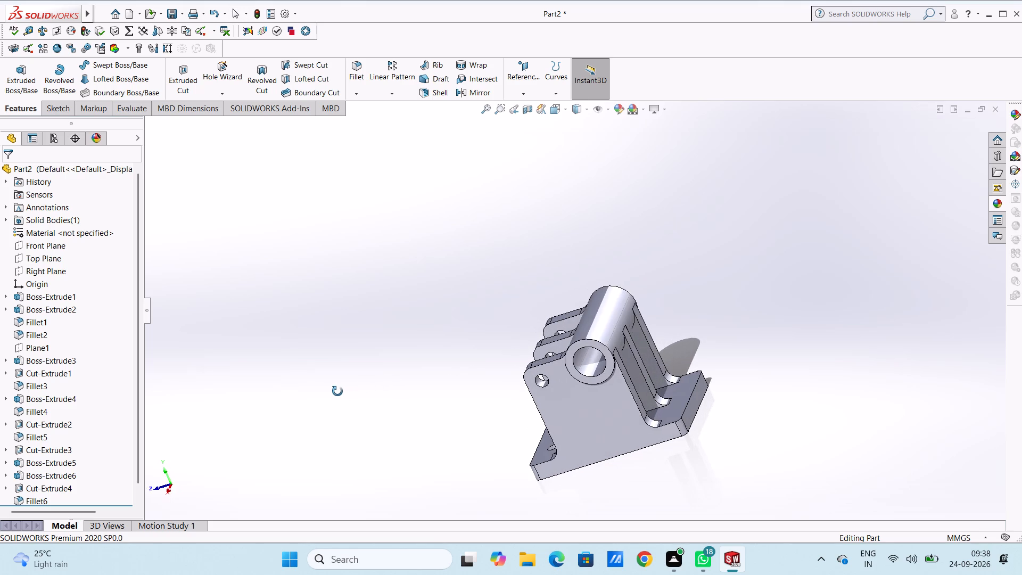
middle_drag(337, 391, 369, 390)
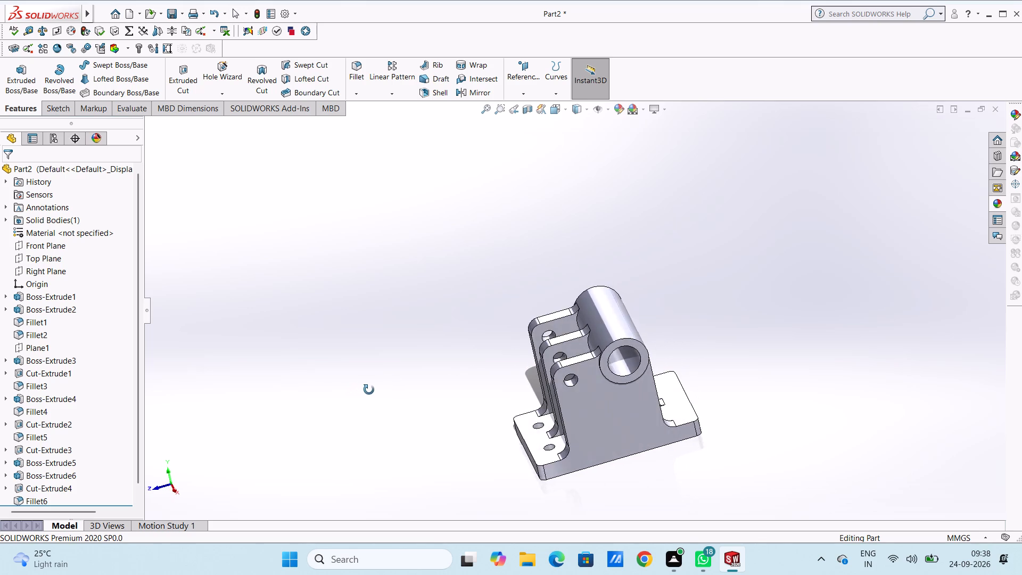
middle_drag(369, 390, 558, 436)
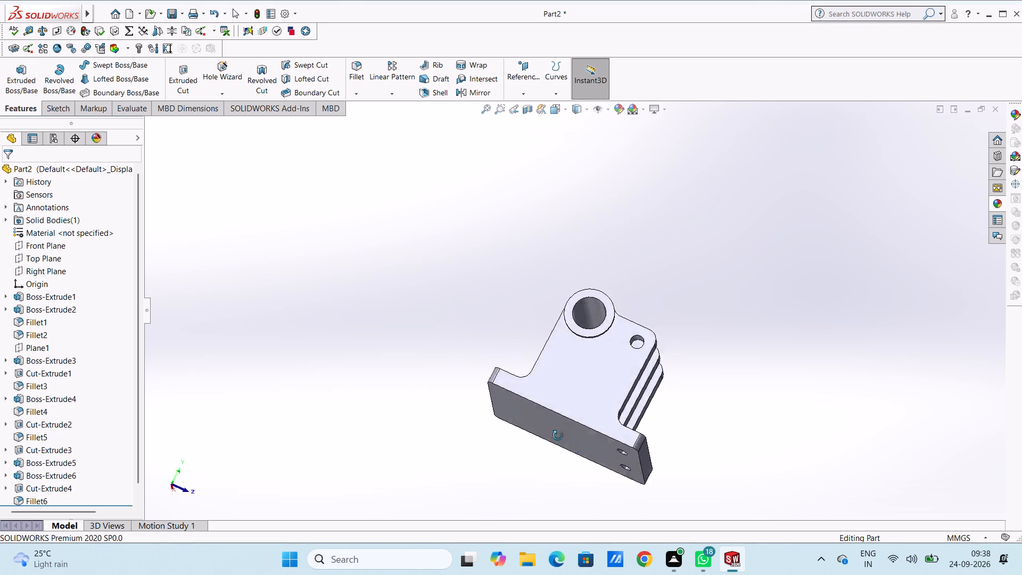
middle_drag(558, 436, 853, 389)
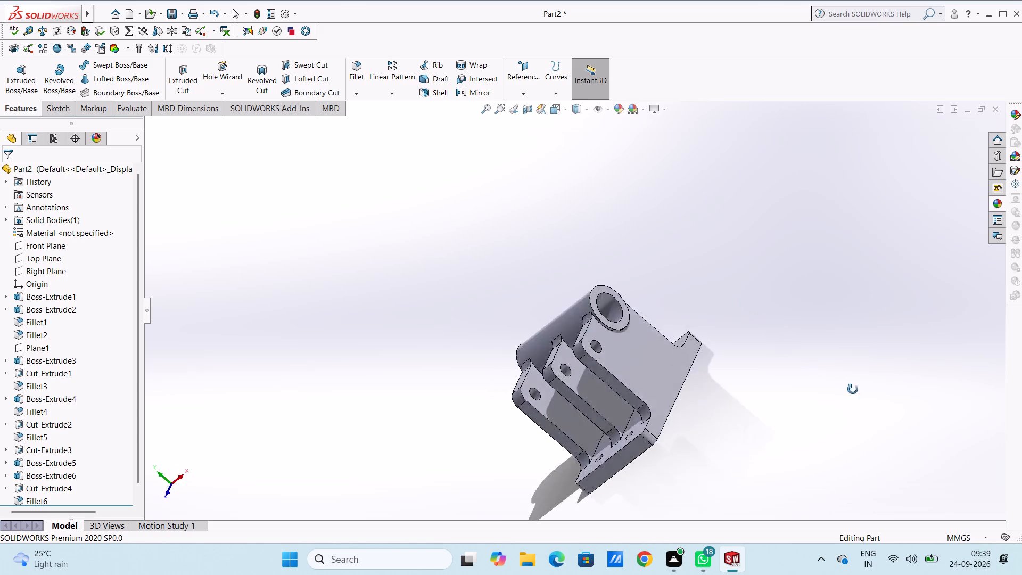
middle_drag(853, 389, 879, 448)
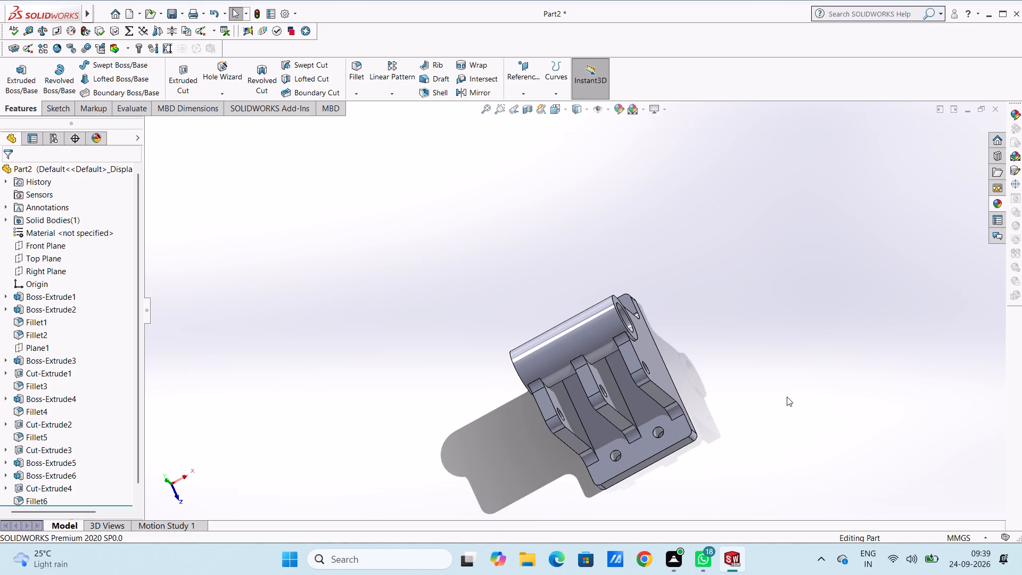
key(ctrl+7)
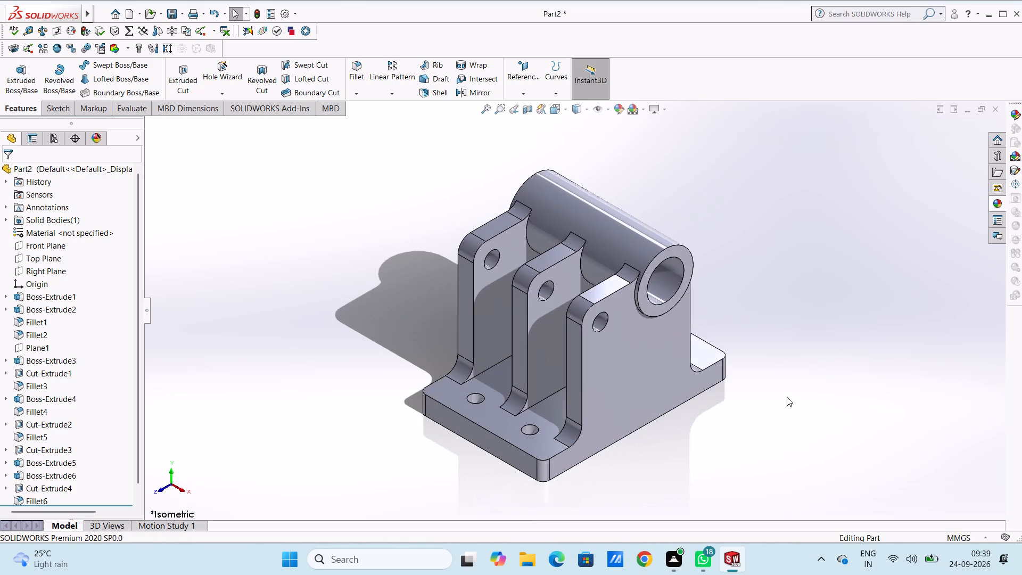
key(Escape)
key(Escape)
key(Escape)
Change the whole part's colour to white from the standard swatches.
click(617, 111)
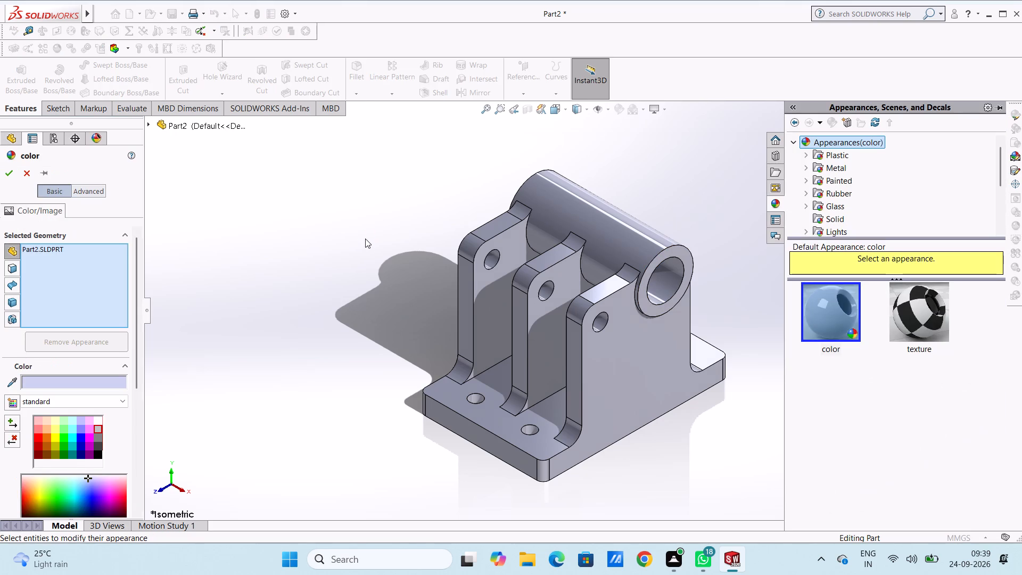
click(97, 417)
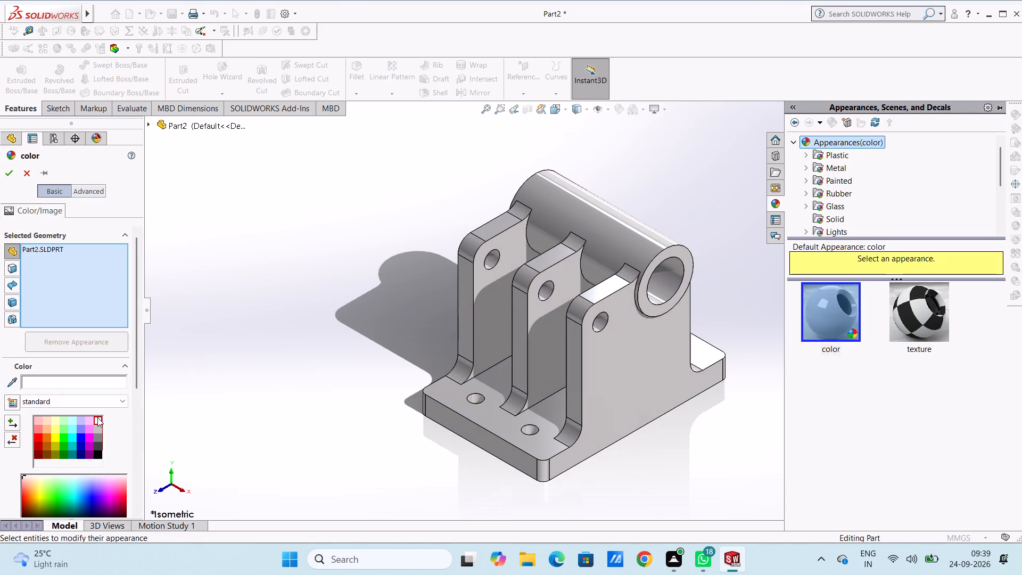
click(97, 424)
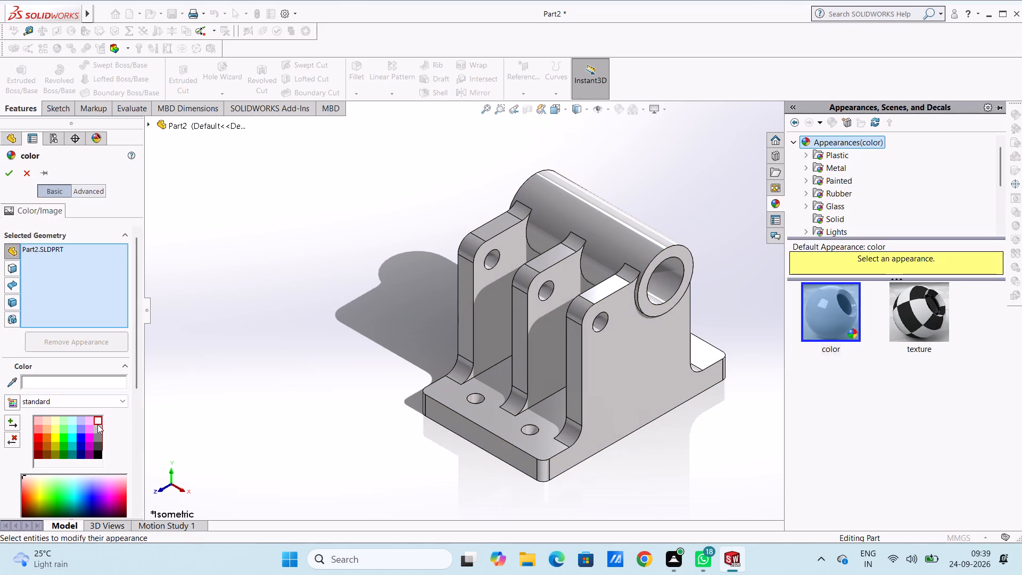
click(97, 426)
click(98, 419)
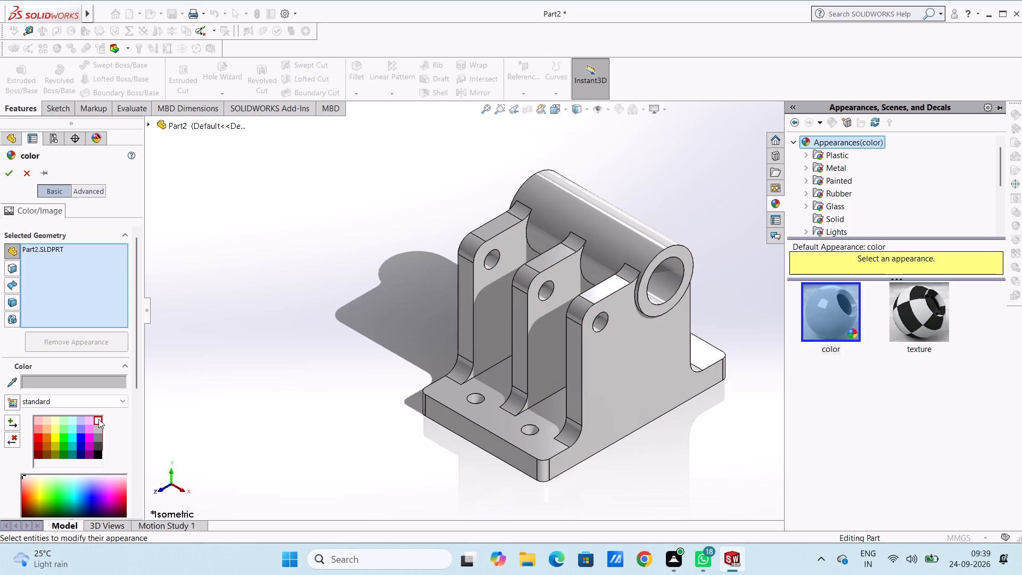
click(10, 176)
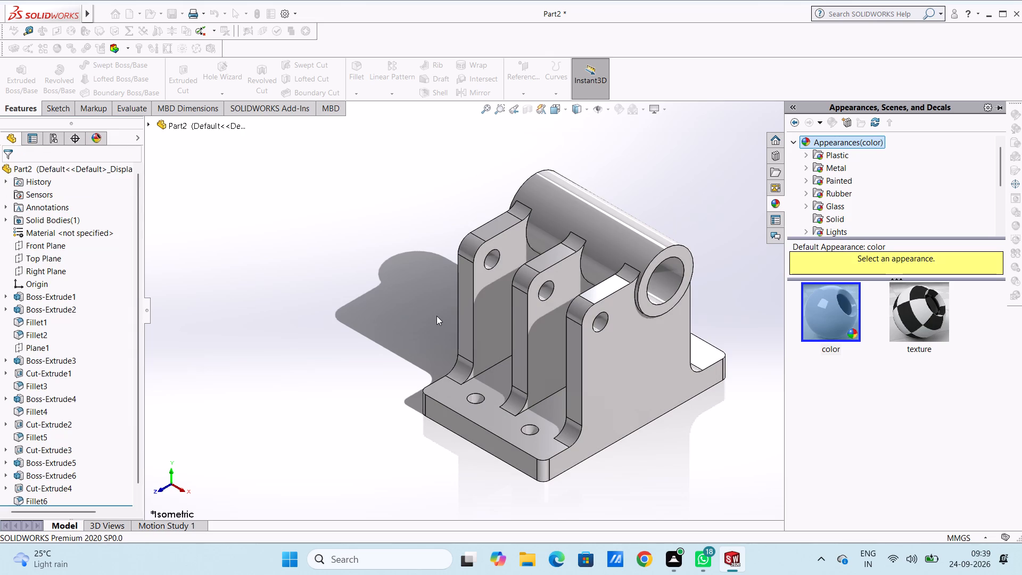
click(392, 325)
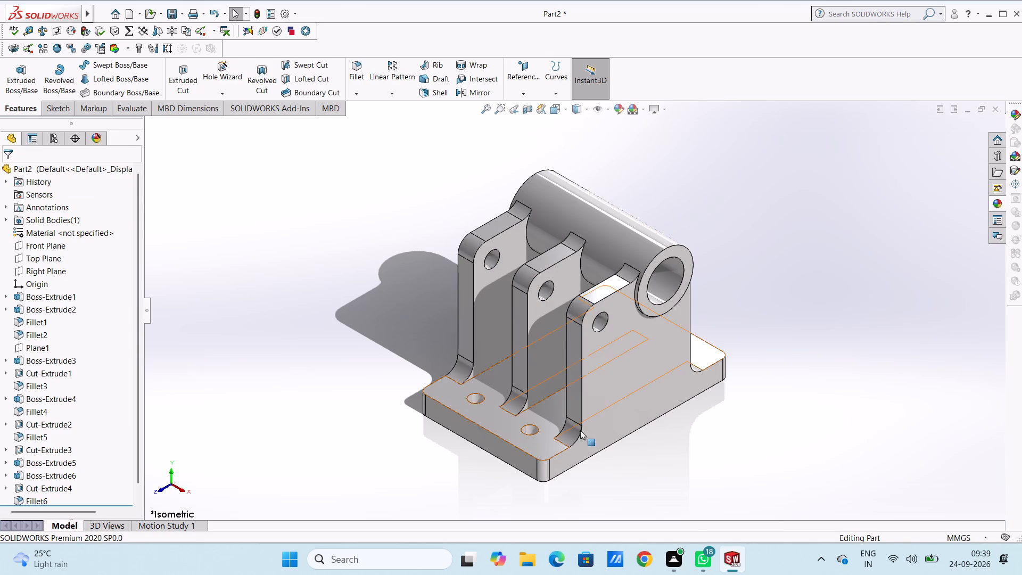
Apply the Orange appearance from the Solid category to the inner face of the base plate hole nearest the front corner.
click(998, 204)
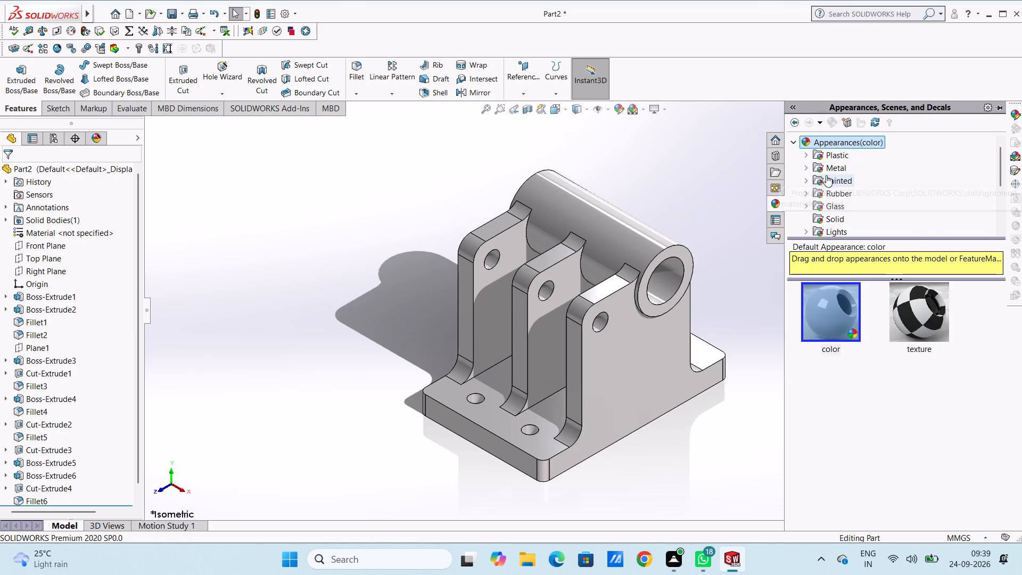
click(836, 180)
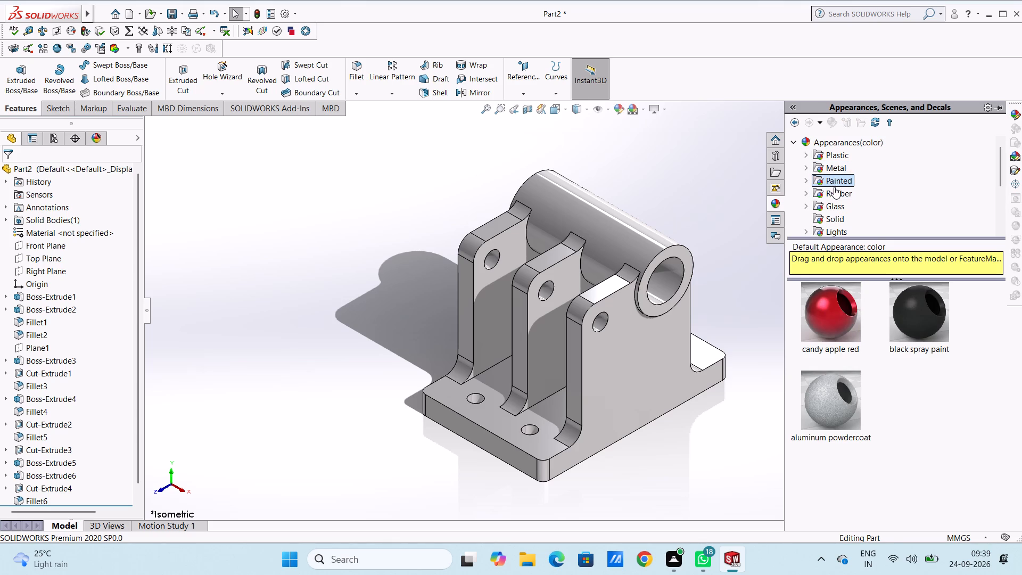
click(835, 188)
click(826, 202)
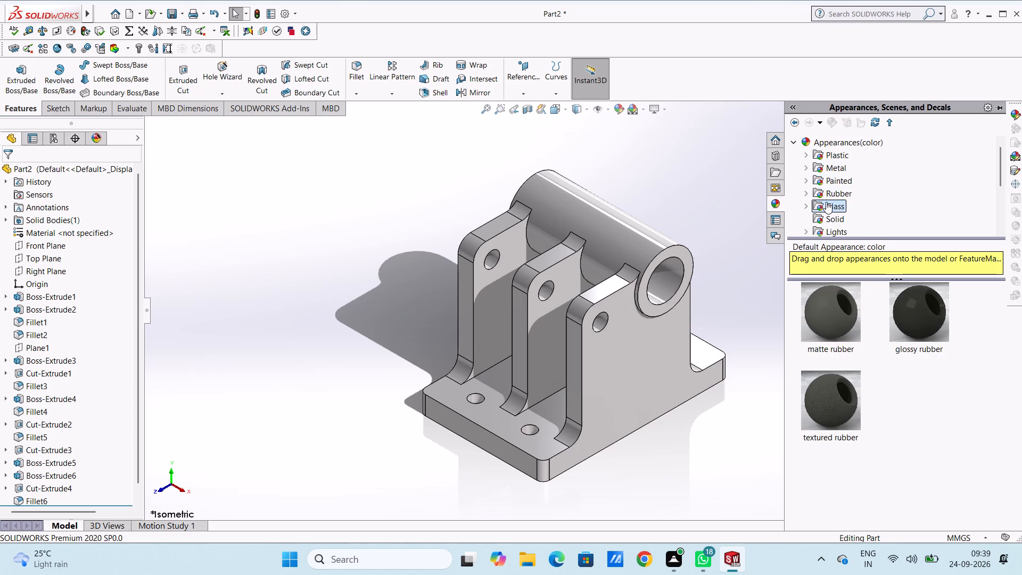
click(828, 217)
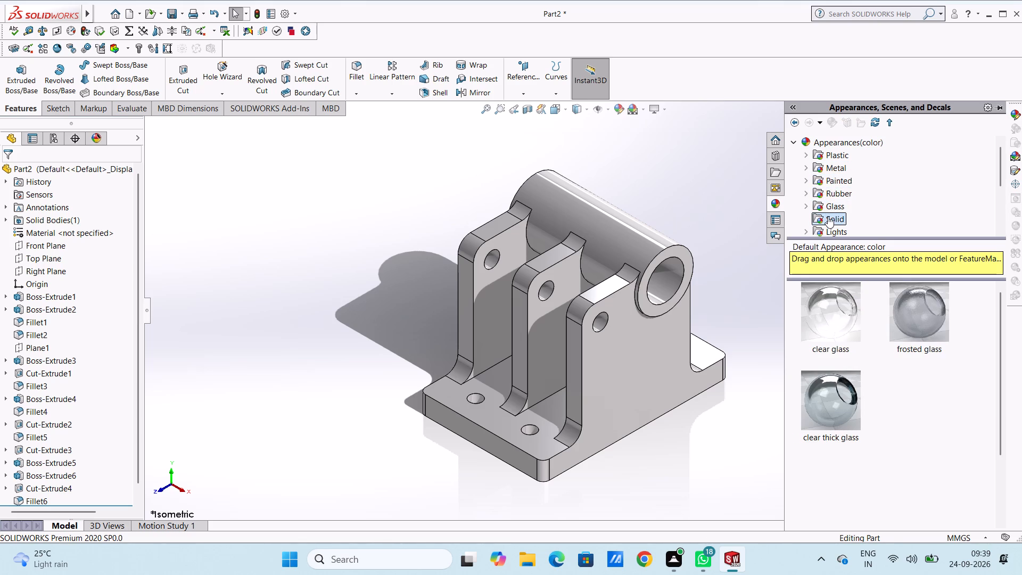
scroll(525, 411, down, 3)
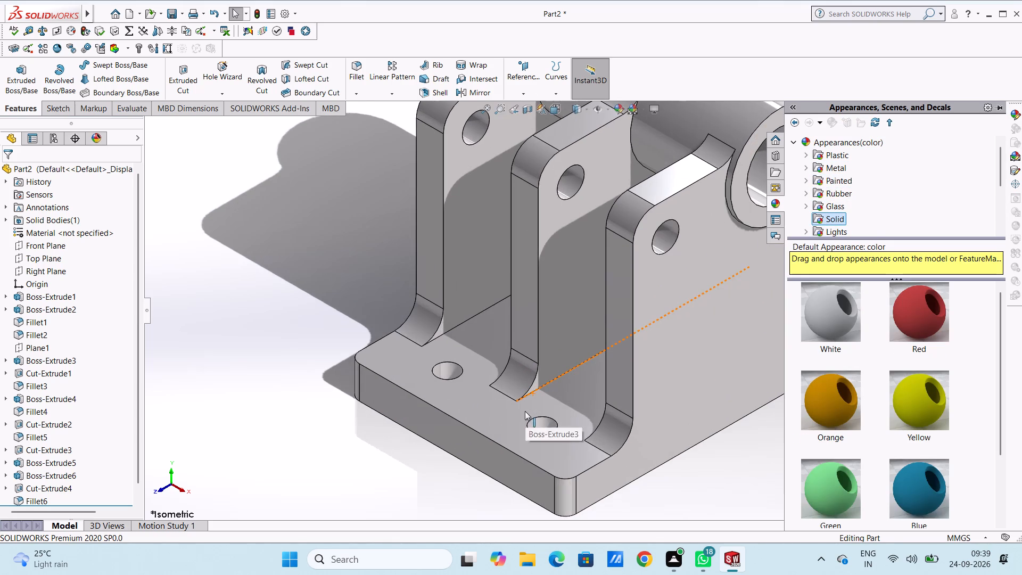
scroll(518, 415, down, 2)
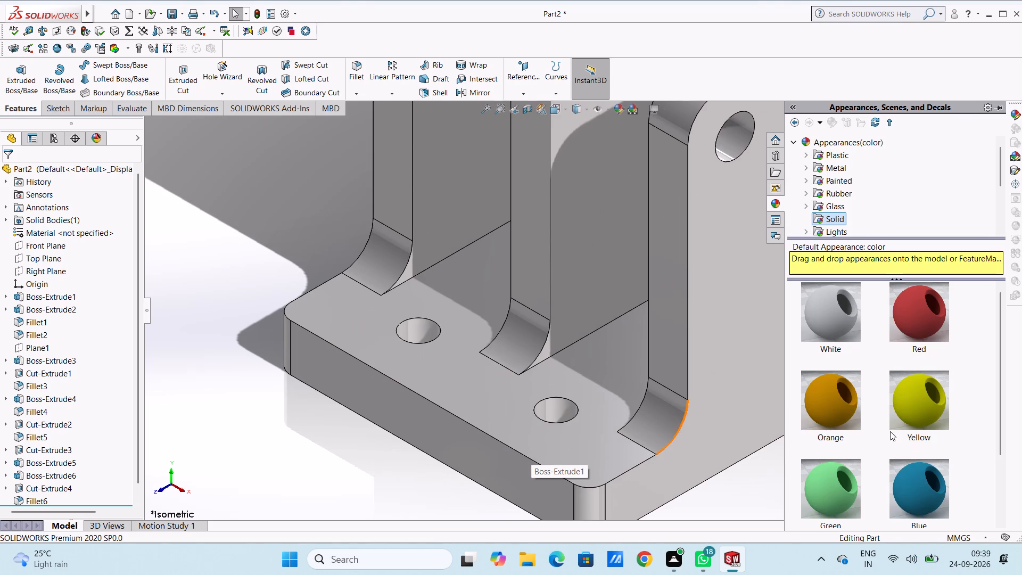
scroll(888, 430, down, 1)
scroll(885, 425, up, 3)
scroll(885, 425, down, 5)
scroll(884, 424, up, 3)
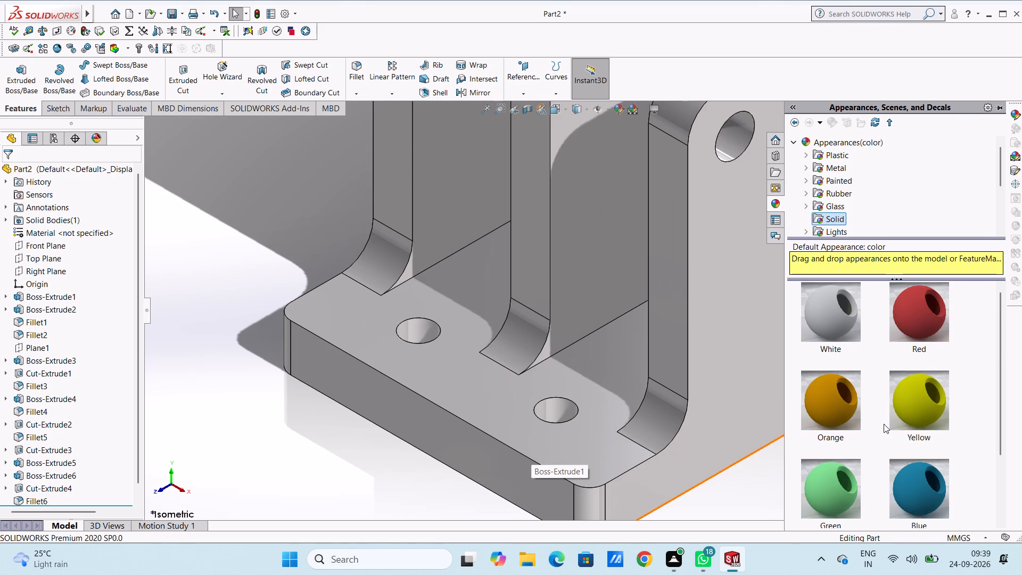
drag(831, 399, 567, 396)
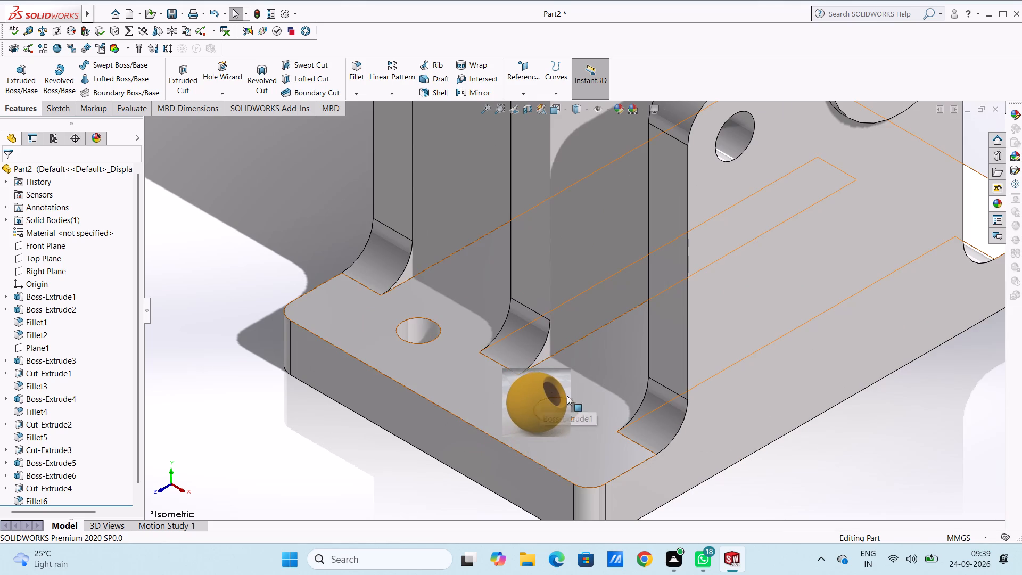
drag(567, 396, 567, 401)
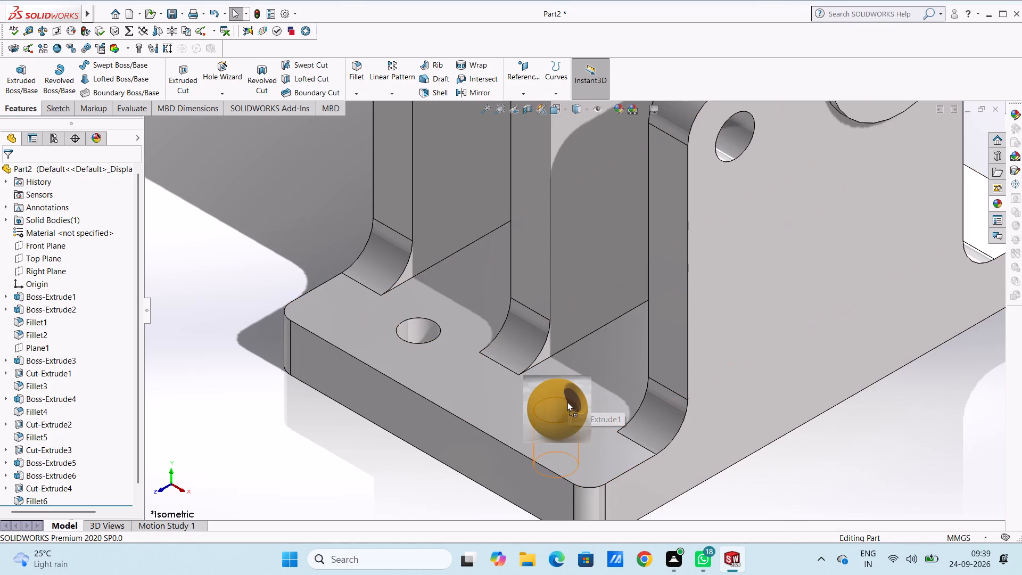
drag(567, 401, 572, 405)
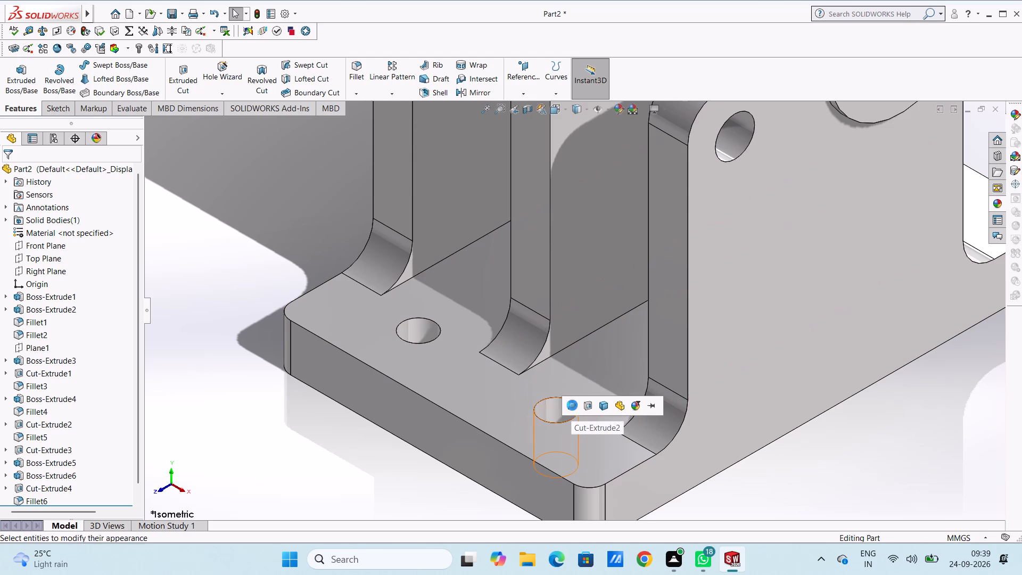
click(572, 405)
Apply the solid Orange appearance to the inner face of the base plate's other visible hole.
scroll(574, 422, up, 8)
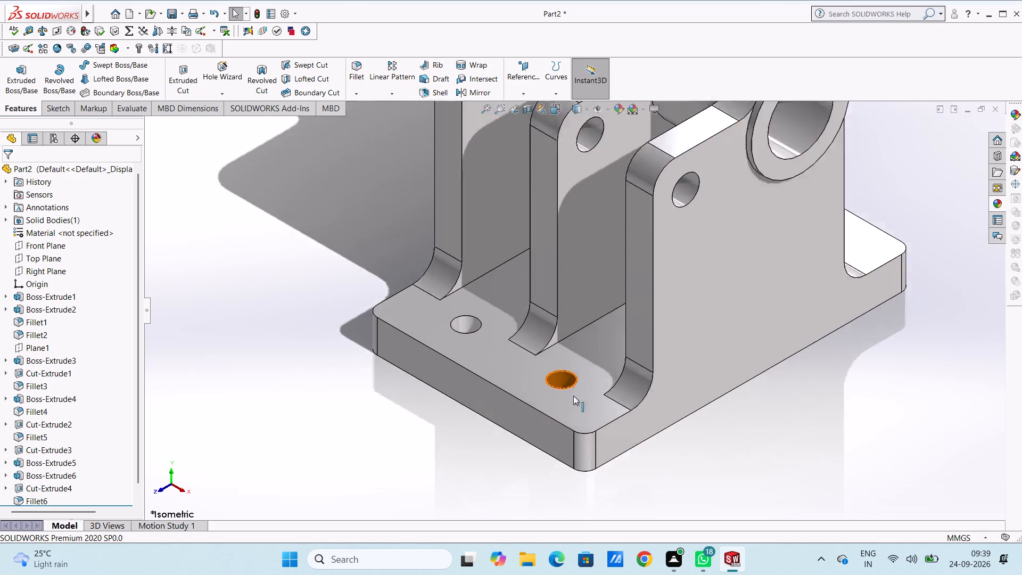
scroll(573, 396, up, 2)
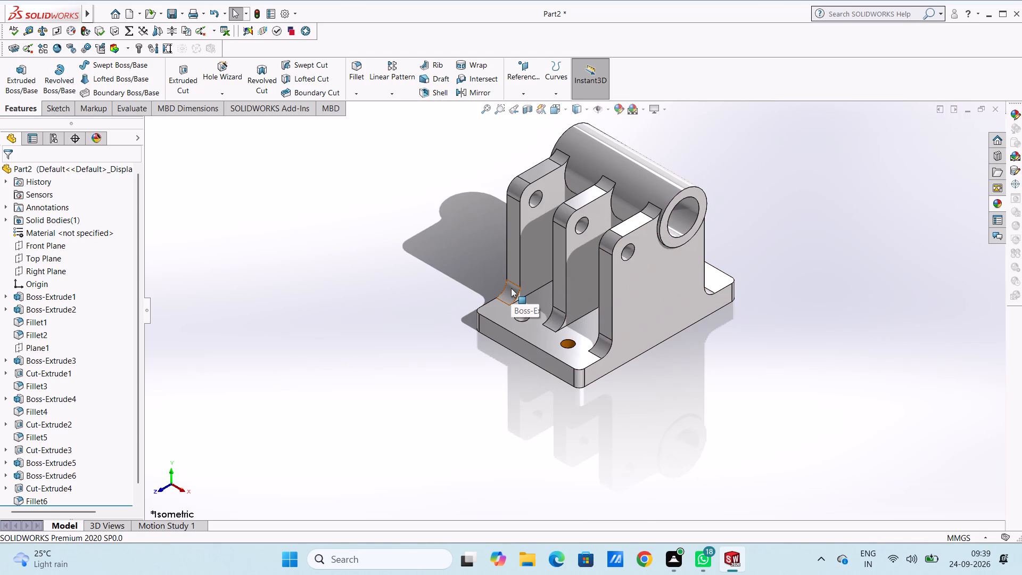
scroll(511, 289, down, 1)
scroll(562, 317, down, 4)
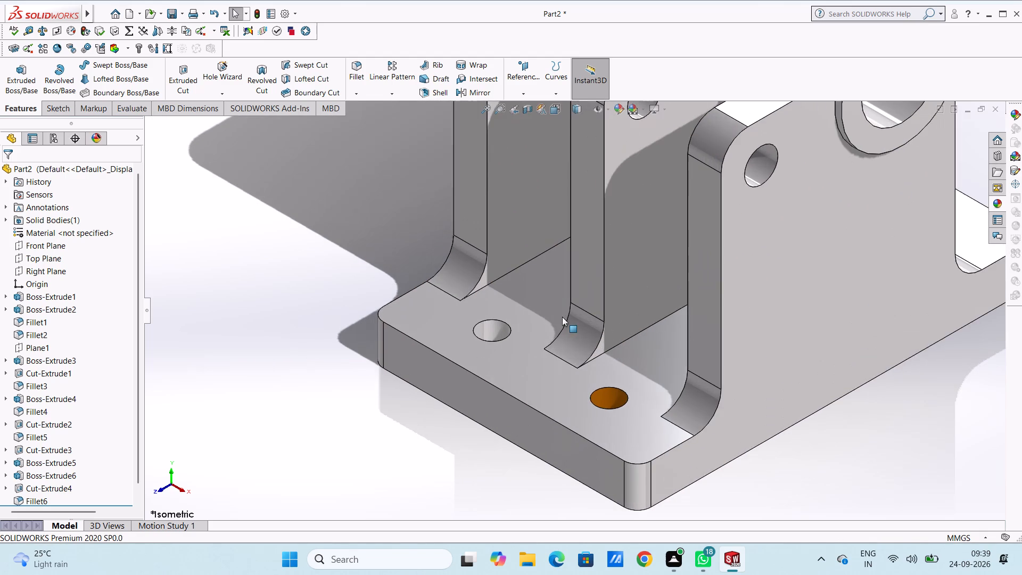
click(995, 204)
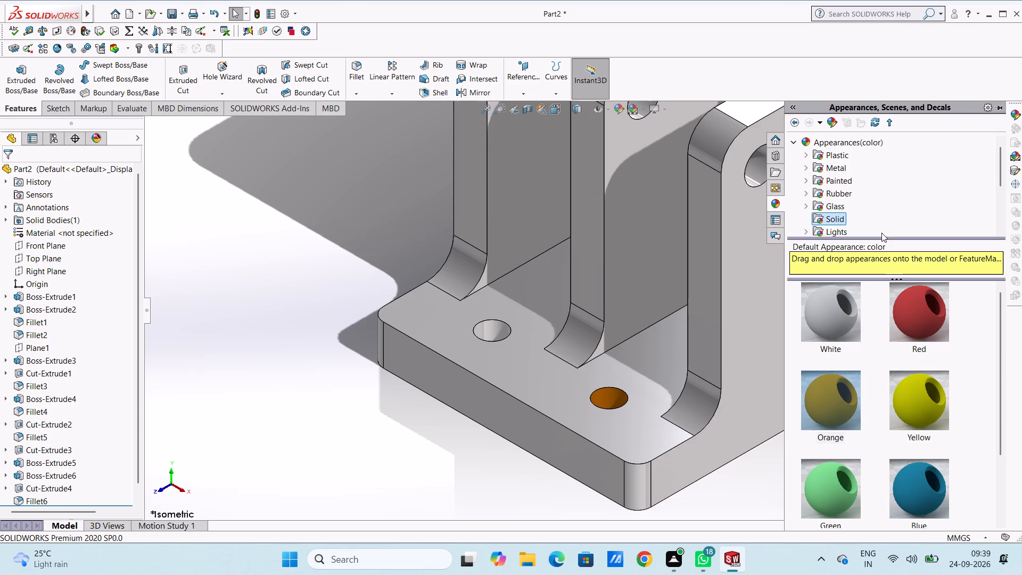
scroll(579, 265, down, 4)
scroll(520, 307, up, 4)
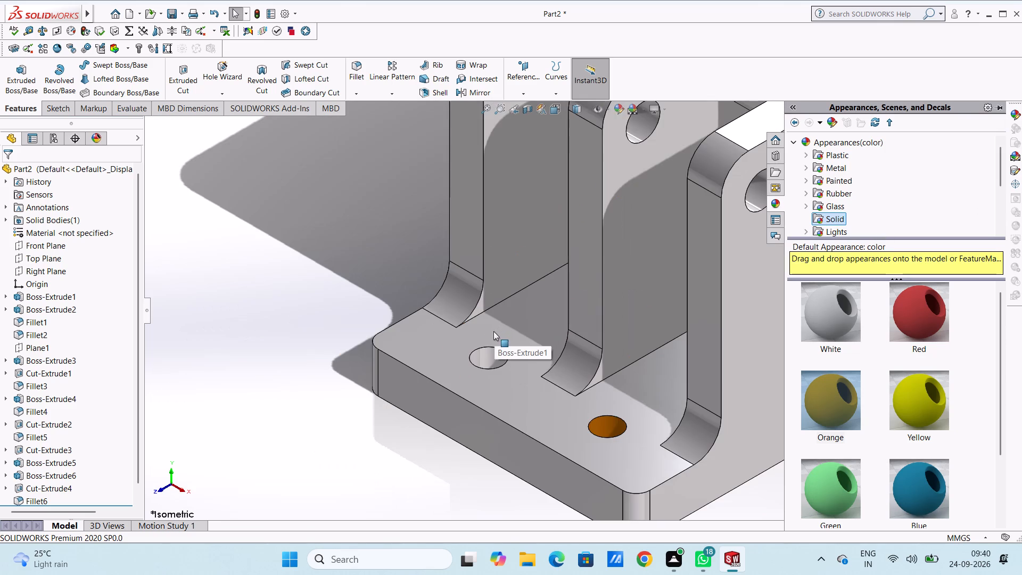
scroll(487, 335, down, 4)
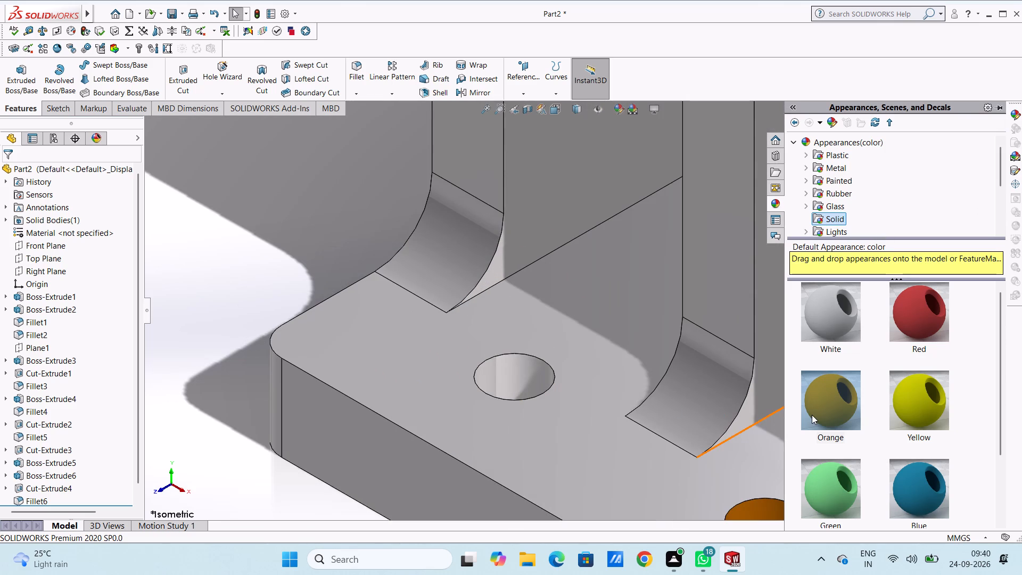
scroll(812, 415, down, 2)
scroll(817, 411, up, 3)
drag(839, 407, 539, 373)
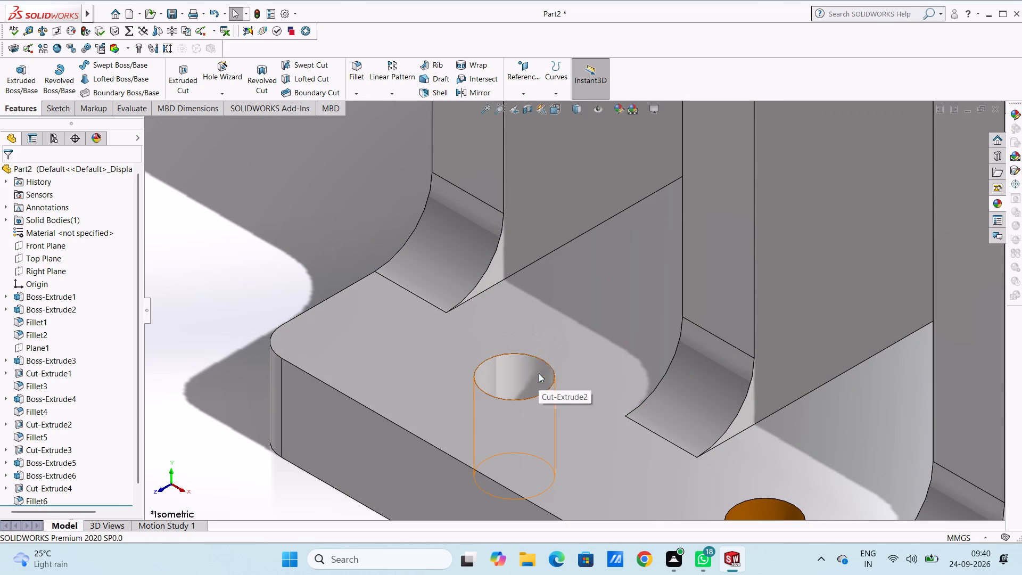
click(536, 372)
Apply the solid Orange appearance to the inner faces of the small holes in all three walls.
scroll(536, 372, up, 8)
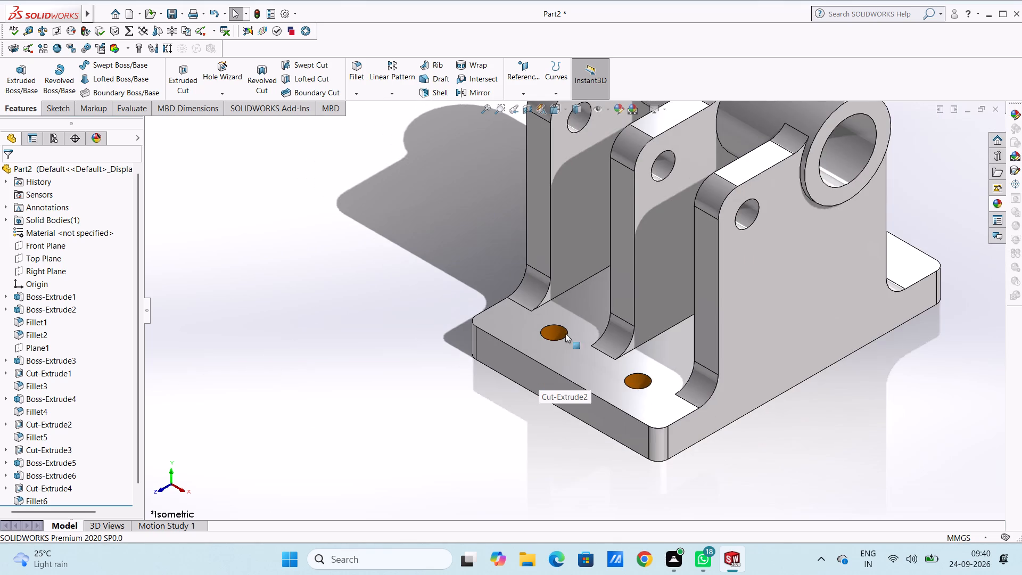
scroll(640, 234, down, 5)
scroll(719, 258, down, 4)
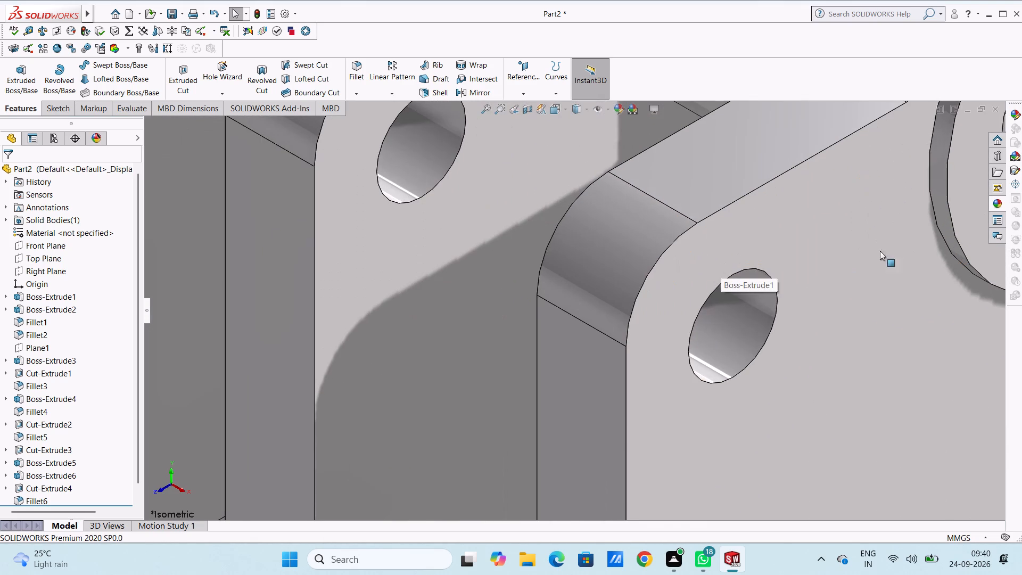
click(992, 200)
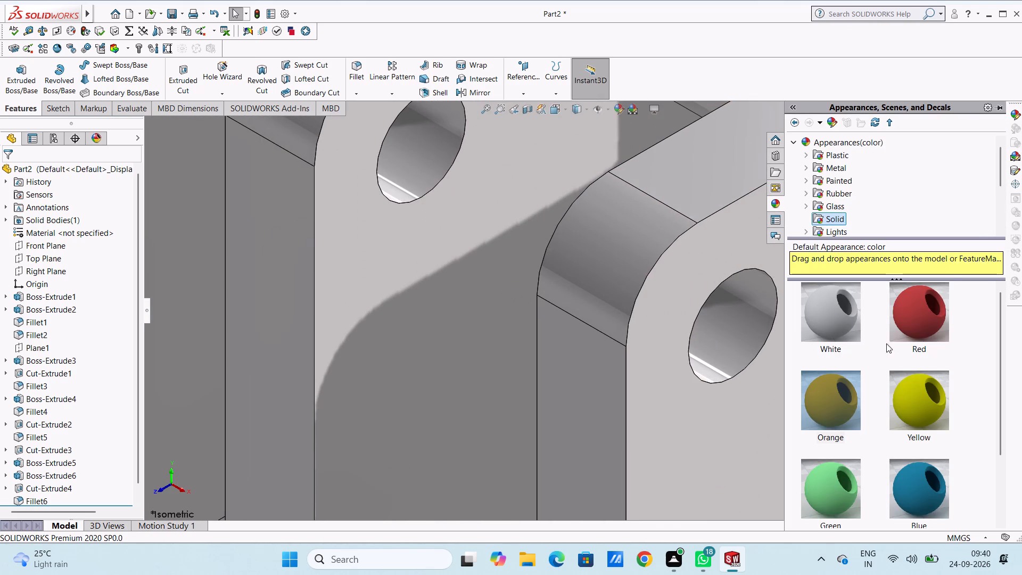
drag(841, 405, 729, 346)
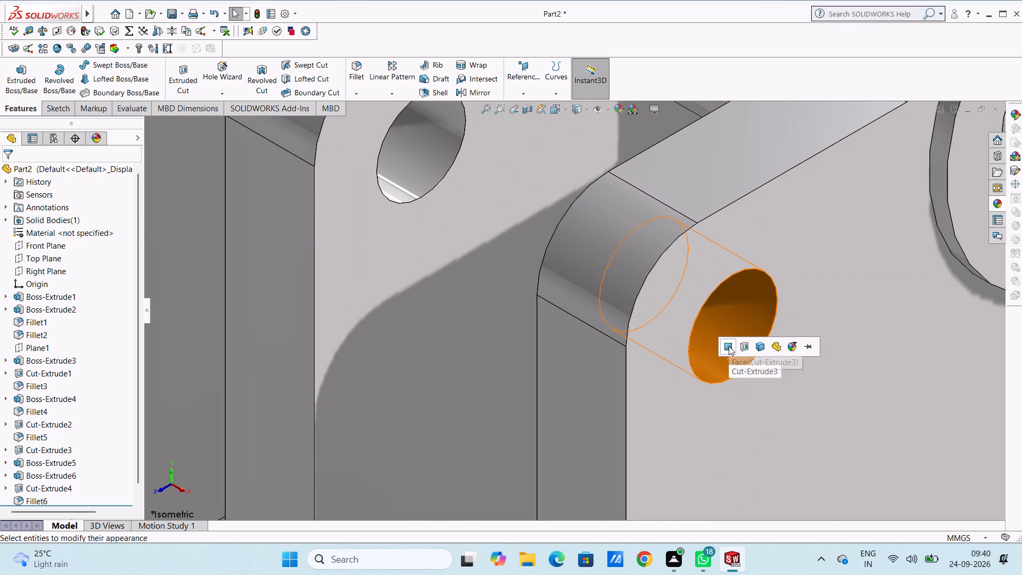
click(729, 346)
scroll(580, 265, up, 5)
scroll(513, 209, up, 4)
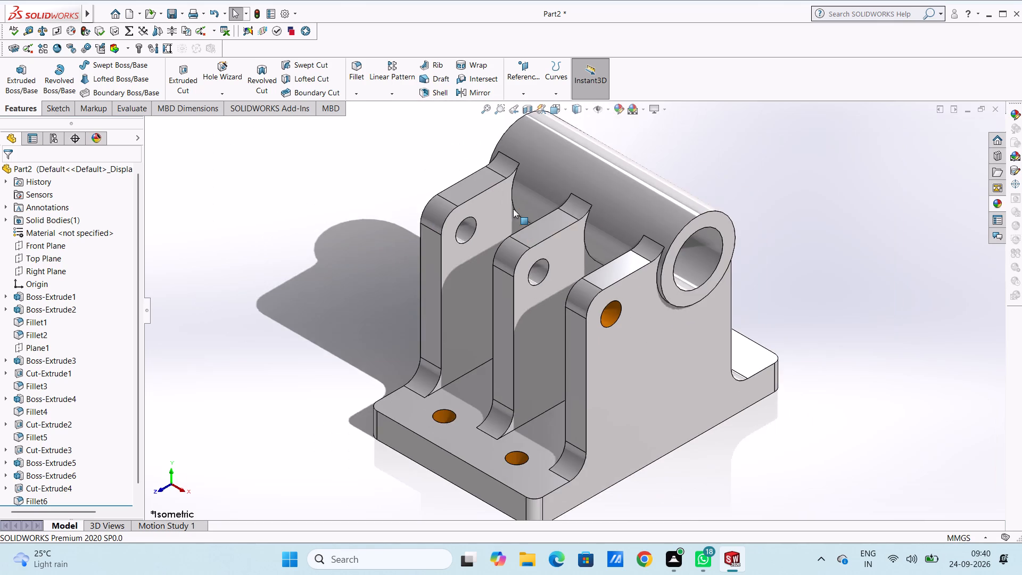
scroll(478, 216, down, 7)
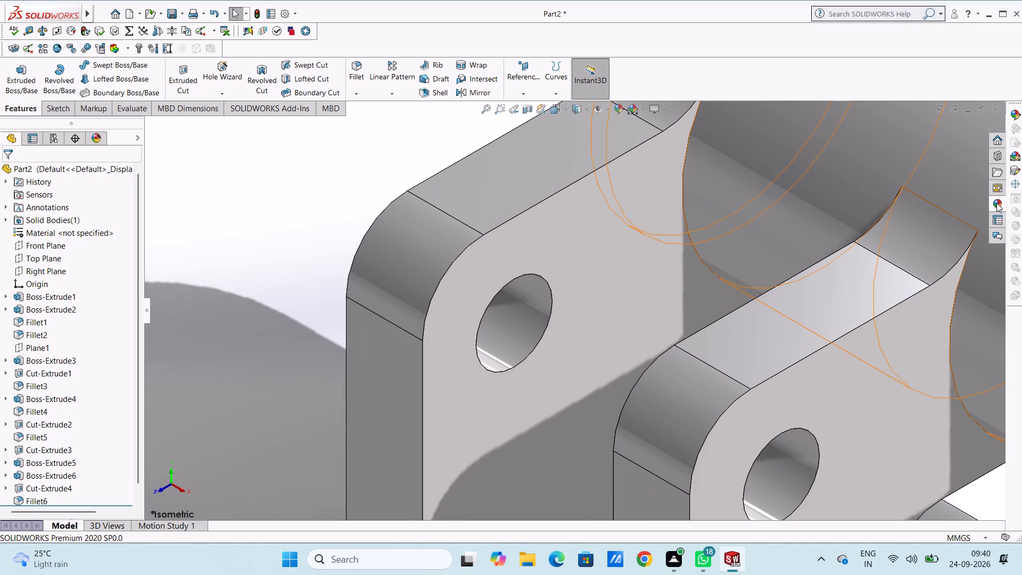
click(995, 201)
drag(836, 392, 693, 428)
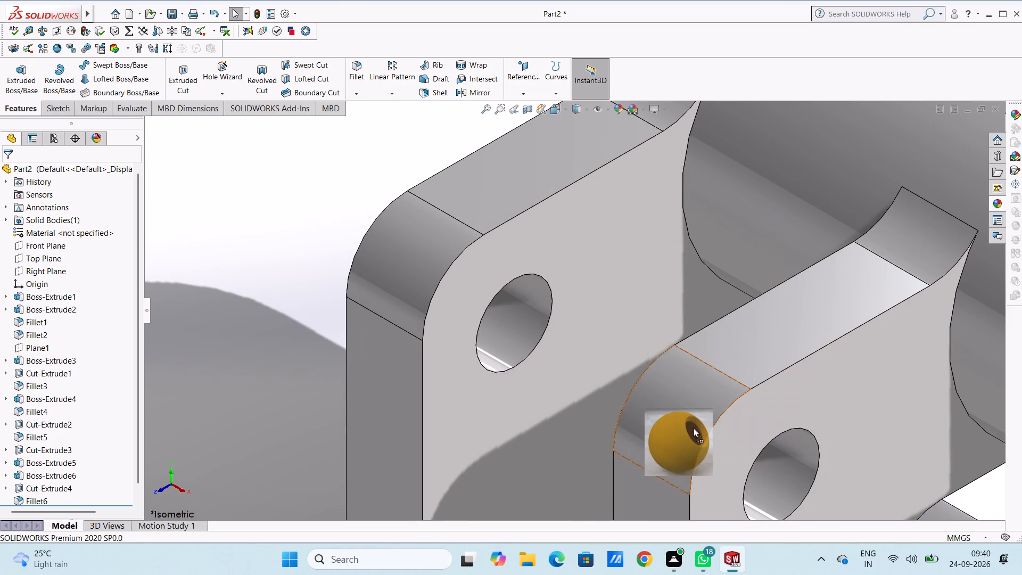
drag(693, 428, 783, 458)
click(783, 458)
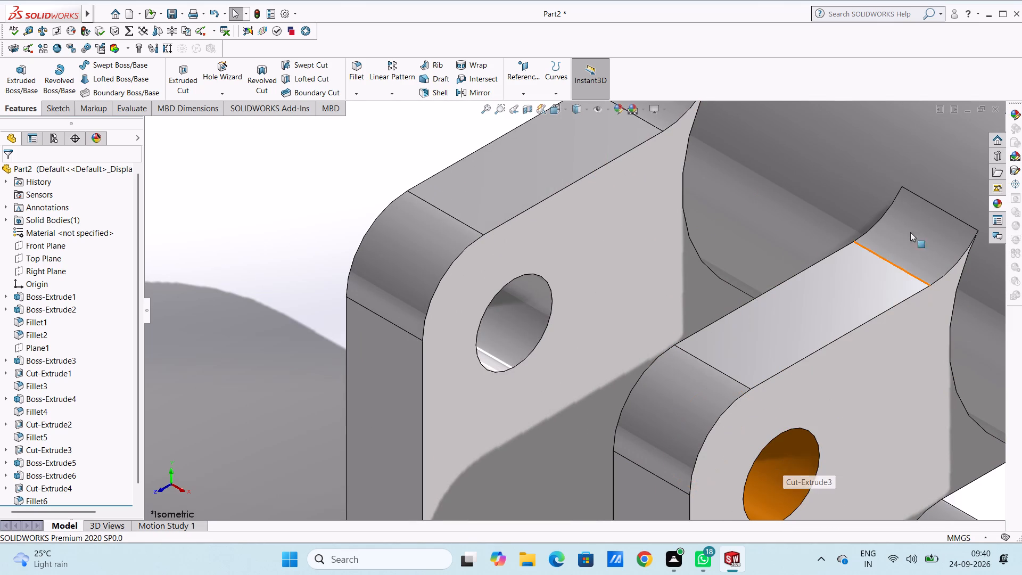
click(1000, 202)
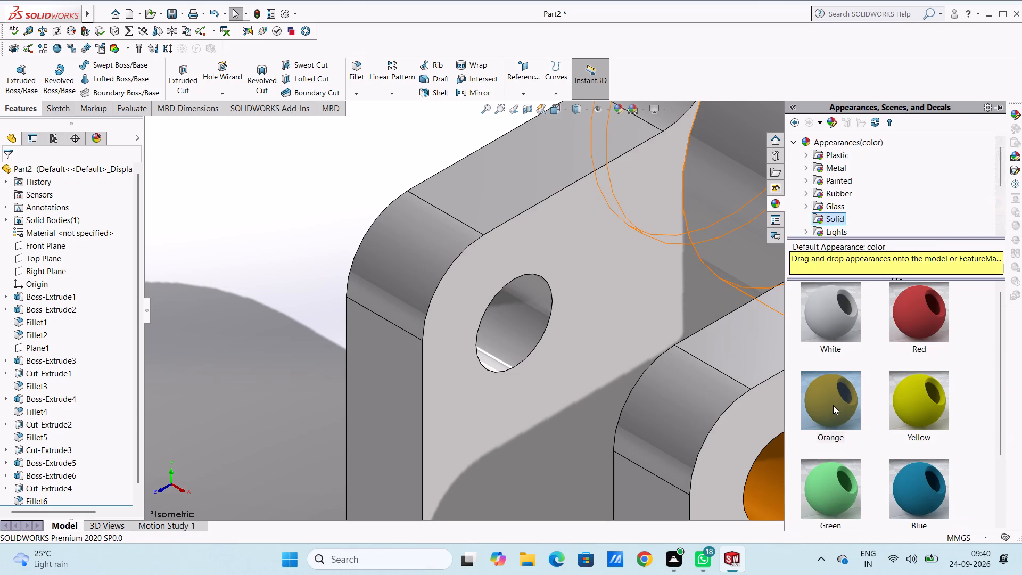
drag(835, 403, 541, 328)
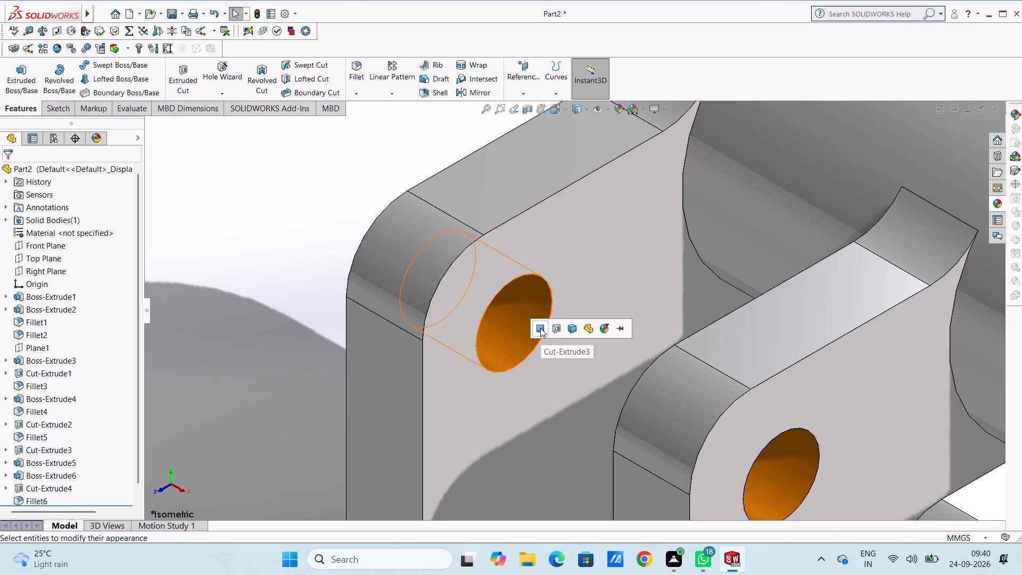
click(540, 328)
Apply the solid Orange appearance to the inner face of the tube's bore.
scroll(540, 328, up, 10)
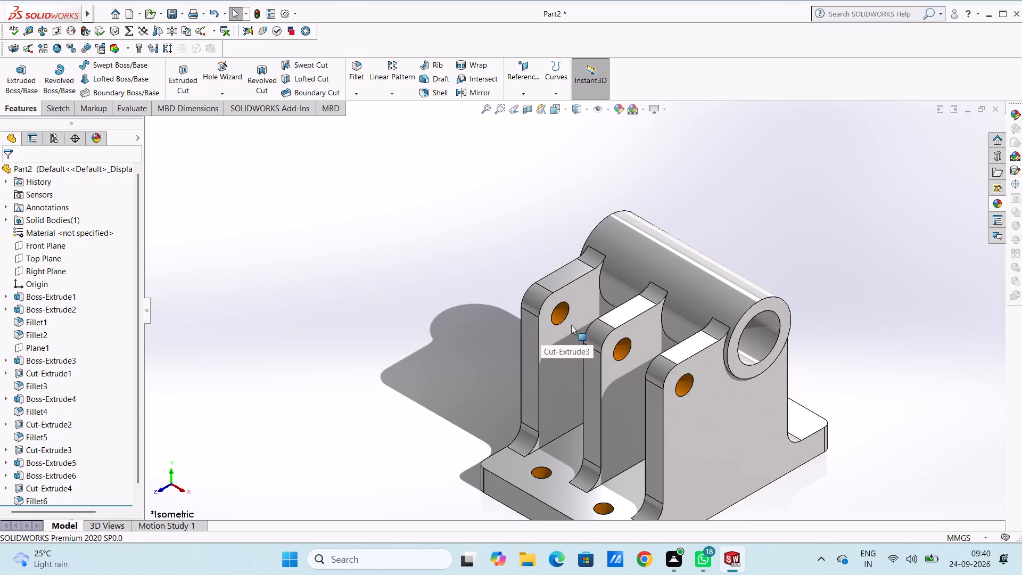
scroll(656, 276, down, 4)
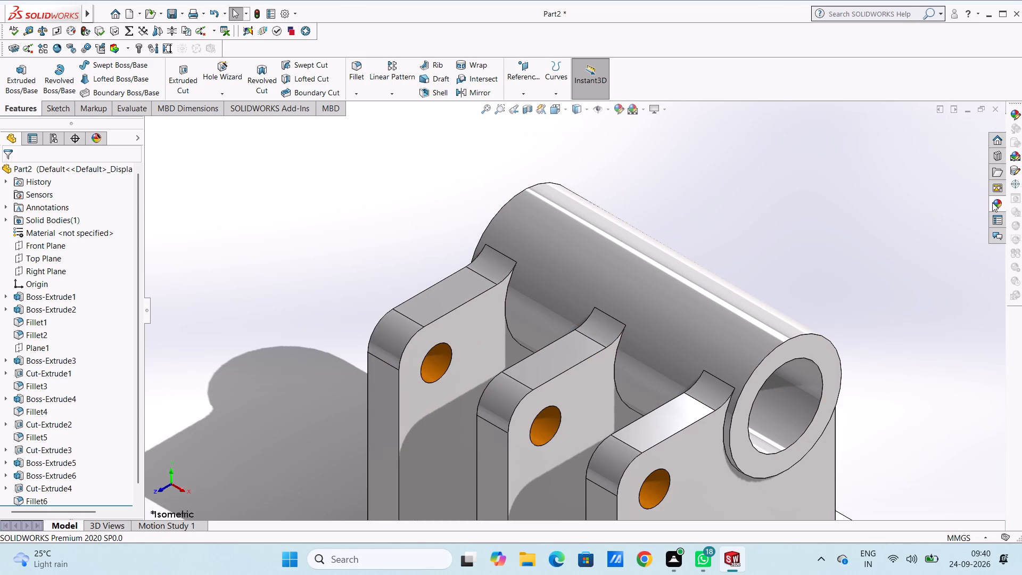
click(994, 200)
drag(846, 392, 691, 356)
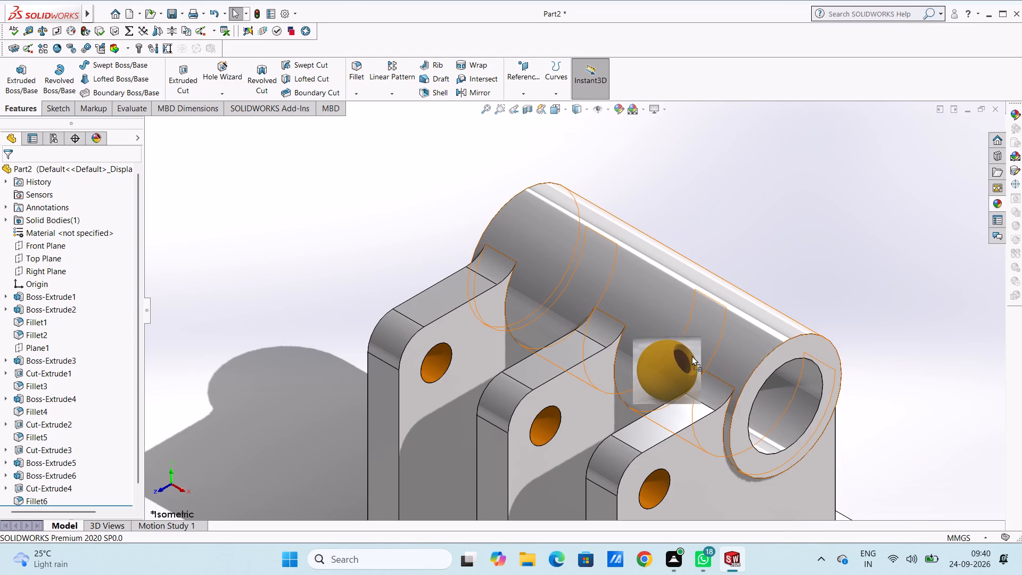
drag(691, 356, 809, 391)
click(809, 391)
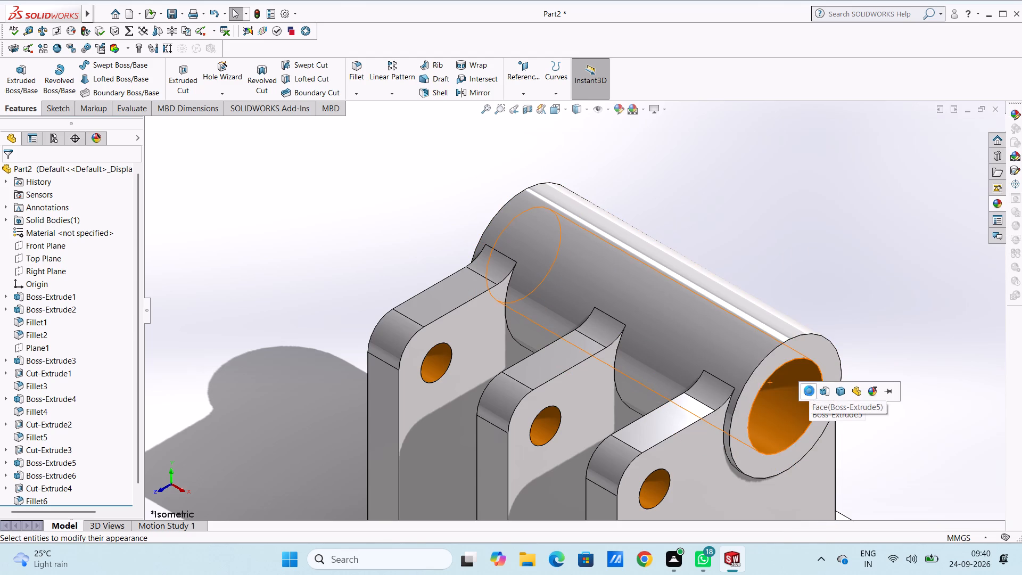
scroll(809, 391, up, 10)
scroll(558, 312, down, 4)
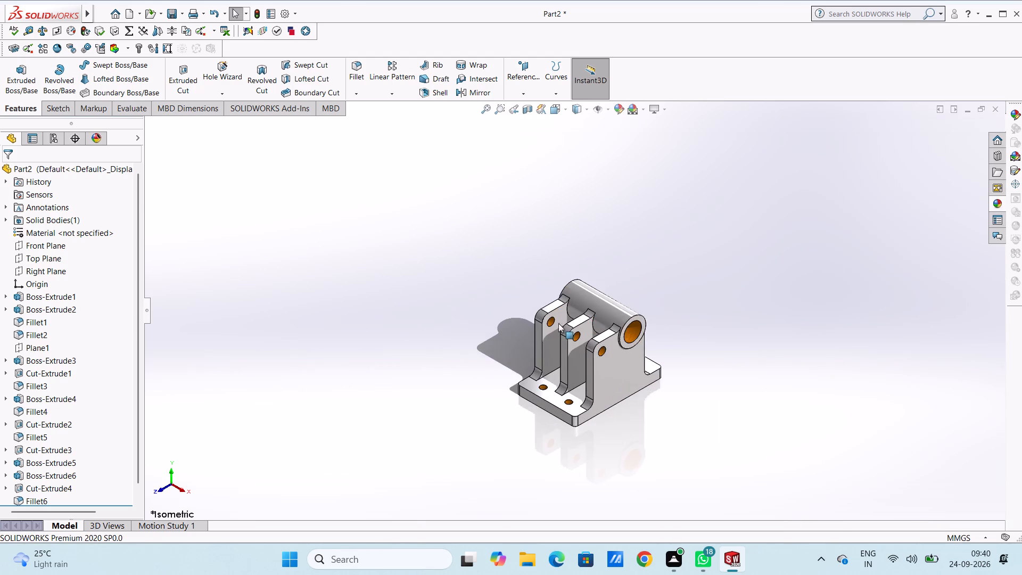
scroll(558, 323, down, 1)
key(Escape)
key(Escape)
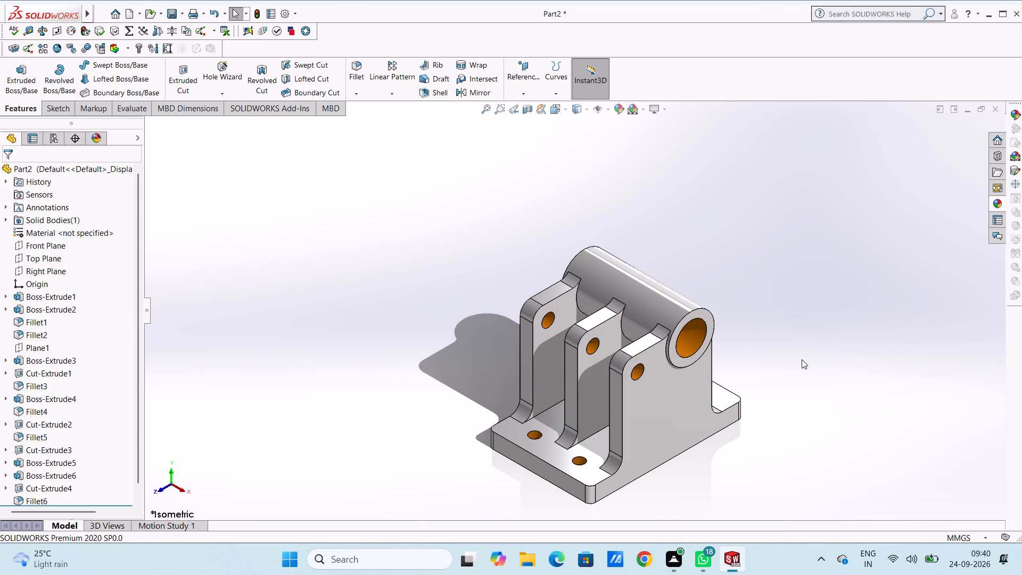
scroll(596, 463, down, 1)
scroll(596, 464, up, 3)
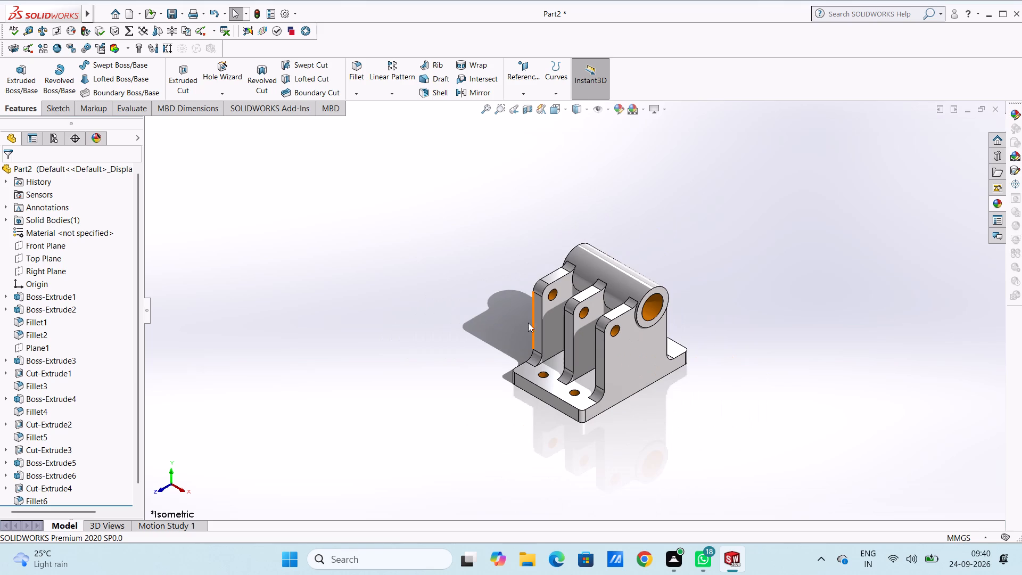
Examine the coloured part from all sides, including the underside of the base plate, the drilled walls and the tube bore.
middle_drag(772, 315, 756, 321)
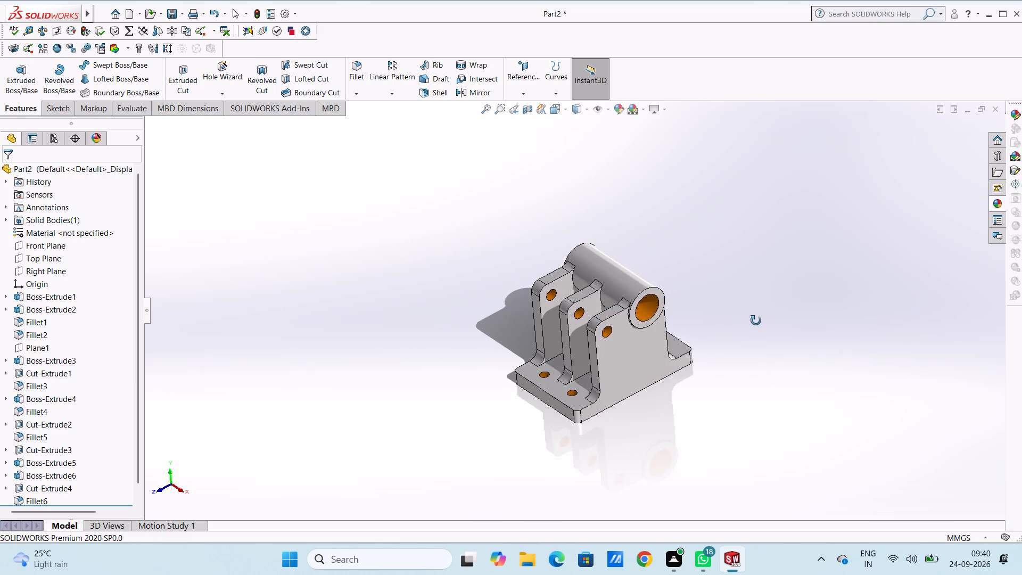
middle_drag(756, 321, 580, 295)
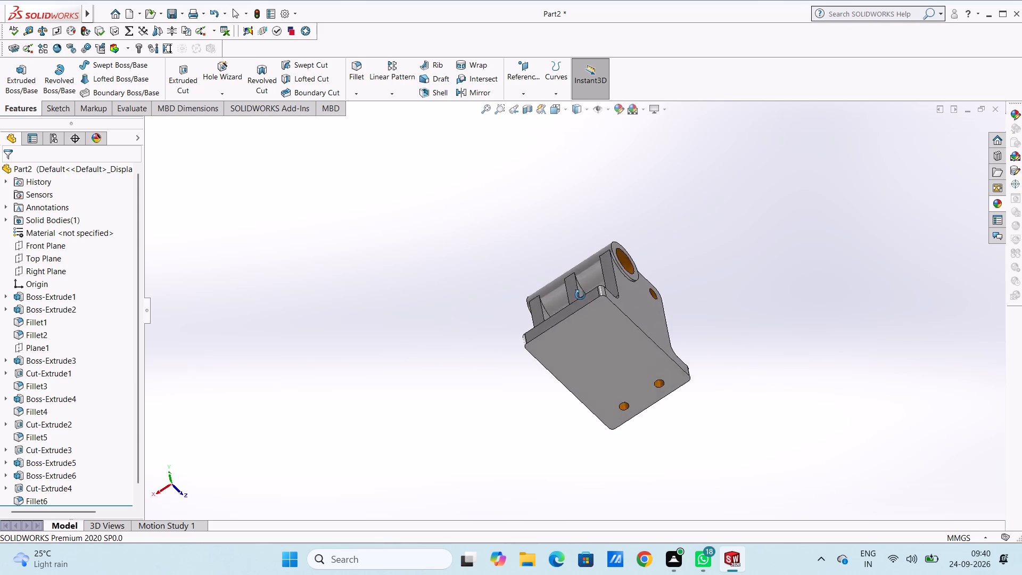
middle_drag(580, 295, 911, 213)
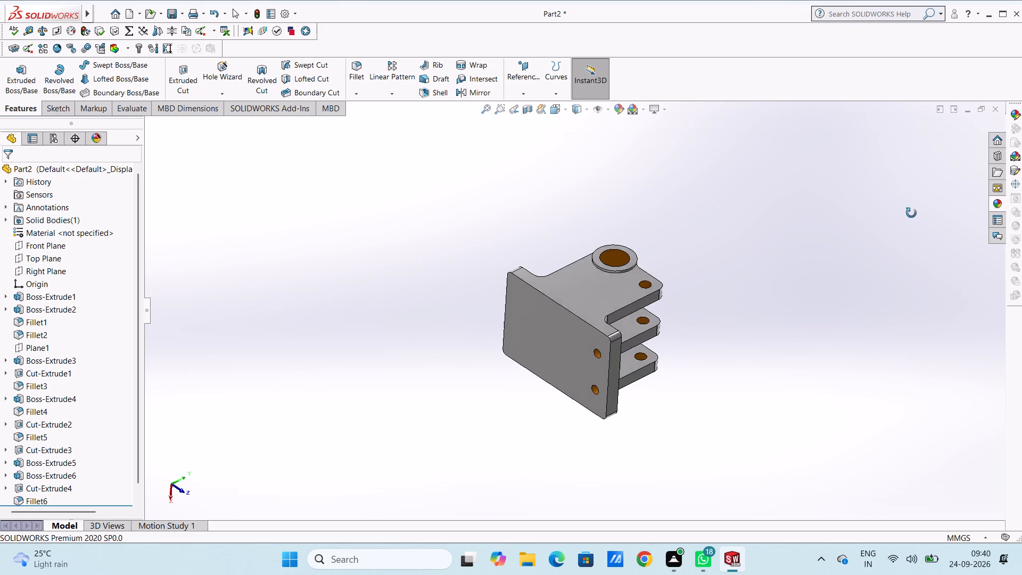
middle_drag(911, 213, 904, 218)
middle_drag(730, 377, 654, 248)
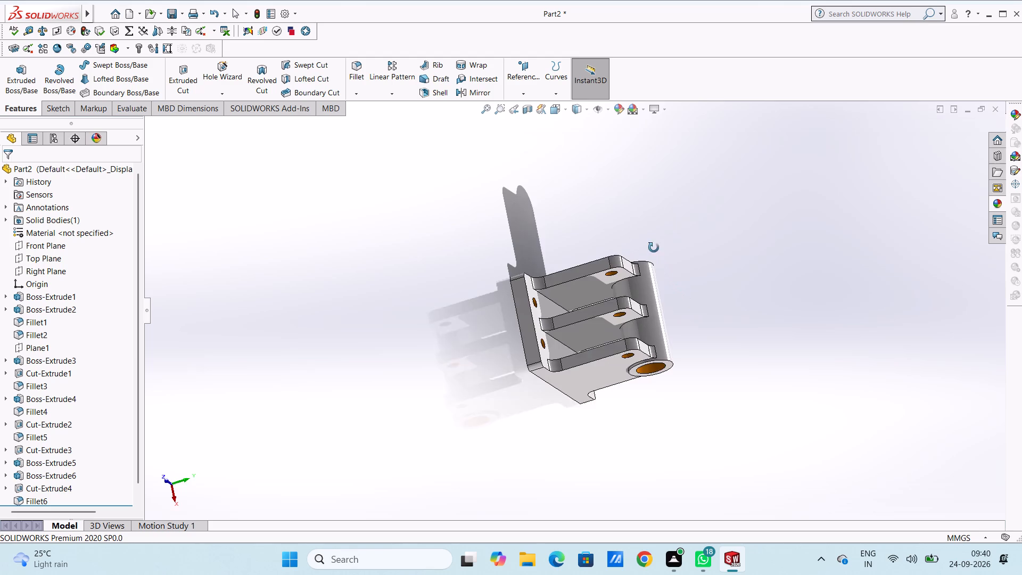
middle_drag(654, 248, 648, 236)
middle_drag(863, 376, 854, 222)
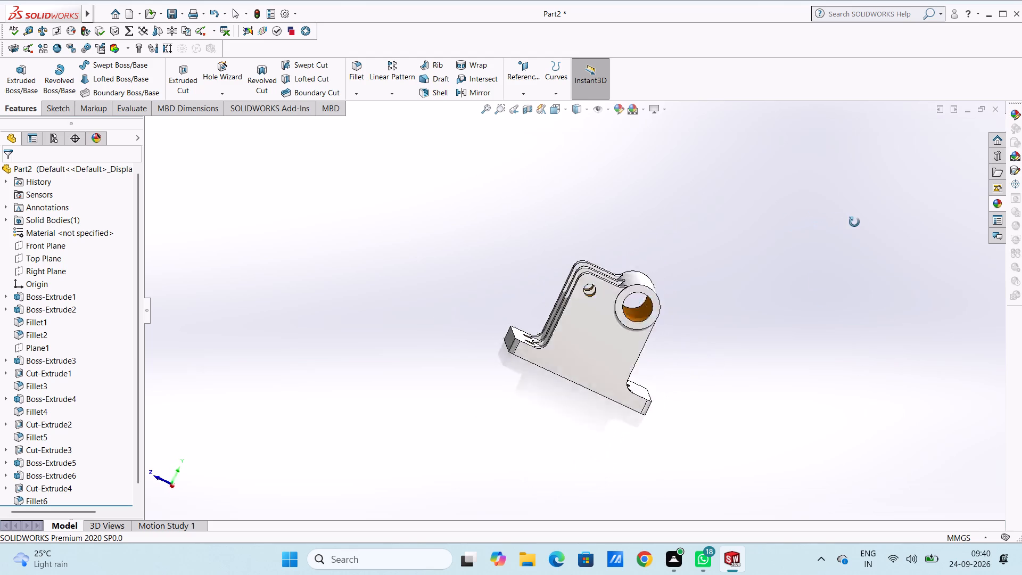
middle_drag(854, 222, 885, 397)
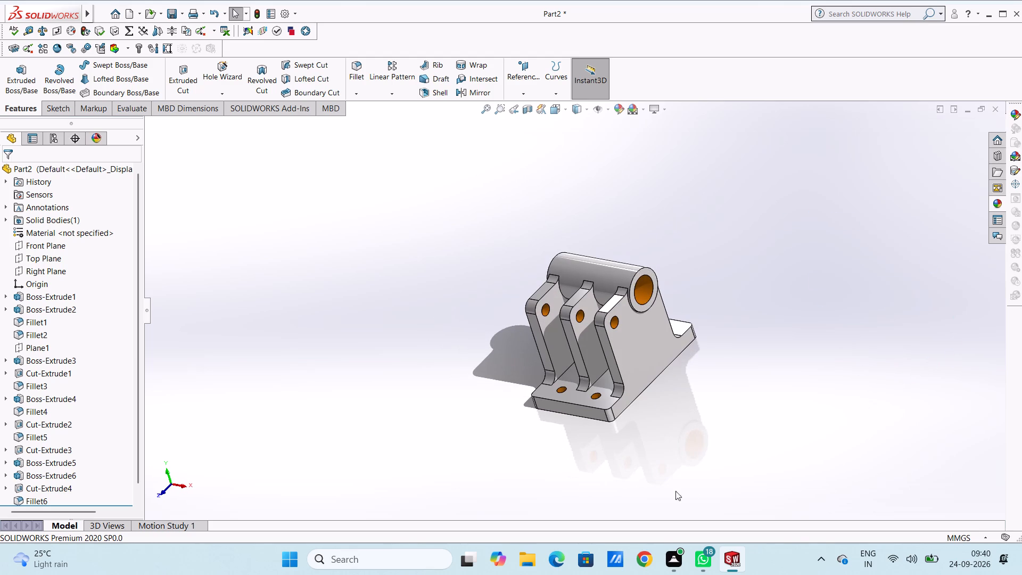
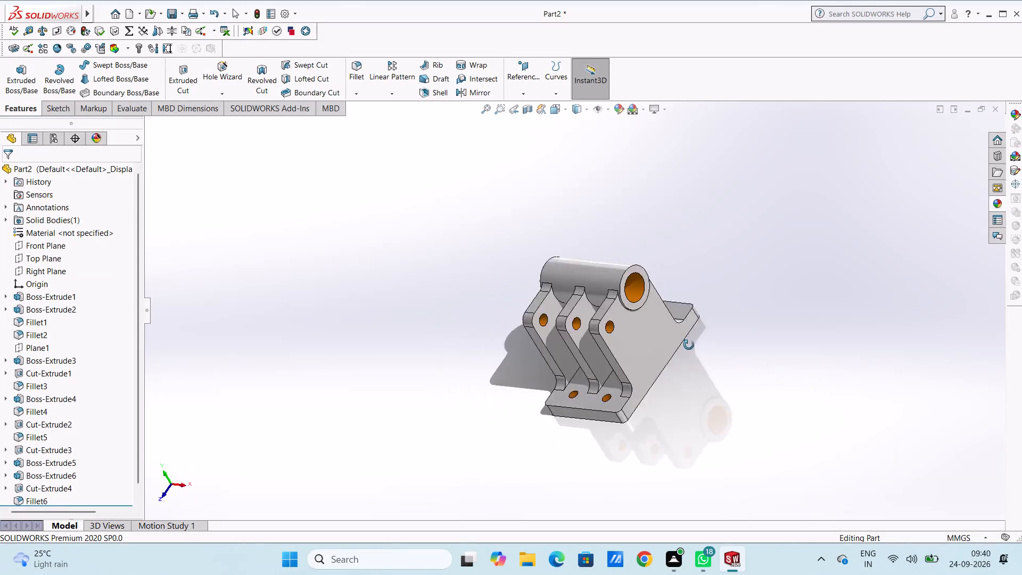
Examine the coloured part from all sides, including the tube ends, the drilled walls and the underside of the base plate.
middle_drag(616, 462, 600, 319)
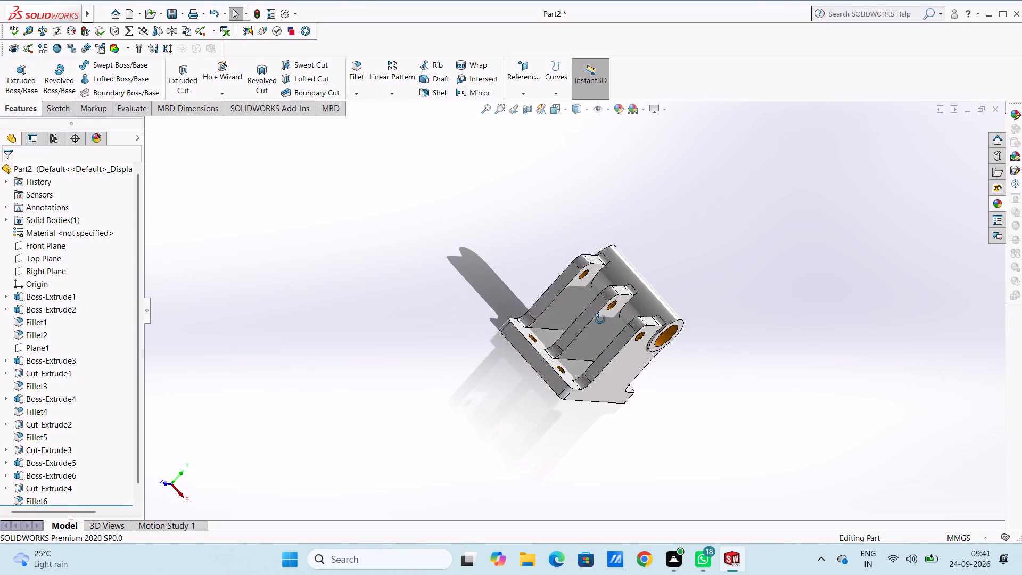
middle_drag(600, 319, 567, 264)
middle_drag(383, 369, 378, 317)
middle_drag(458, 306, 472, 398)
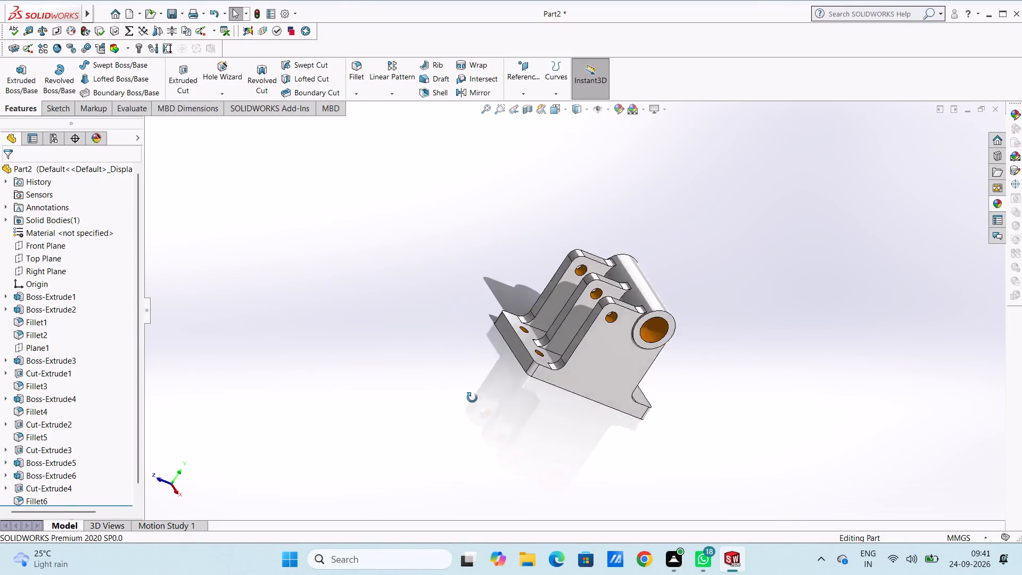
middle_drag(472, 398, 496, 438)
middle_drag(520, 283, 381, 249)
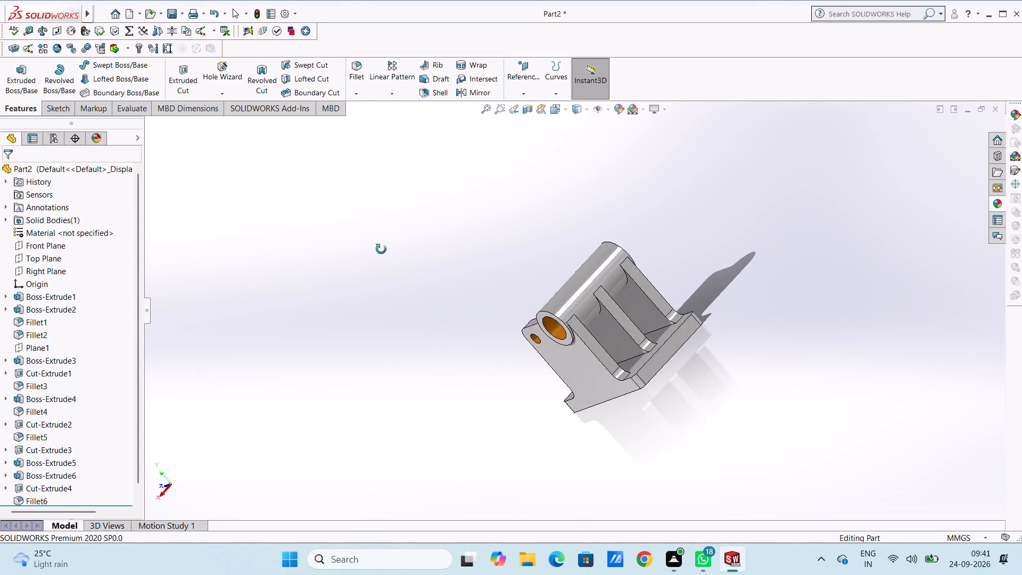
middle_drag(381, 249, 435, 188)
middle_drag(444, 358, 443, 281)
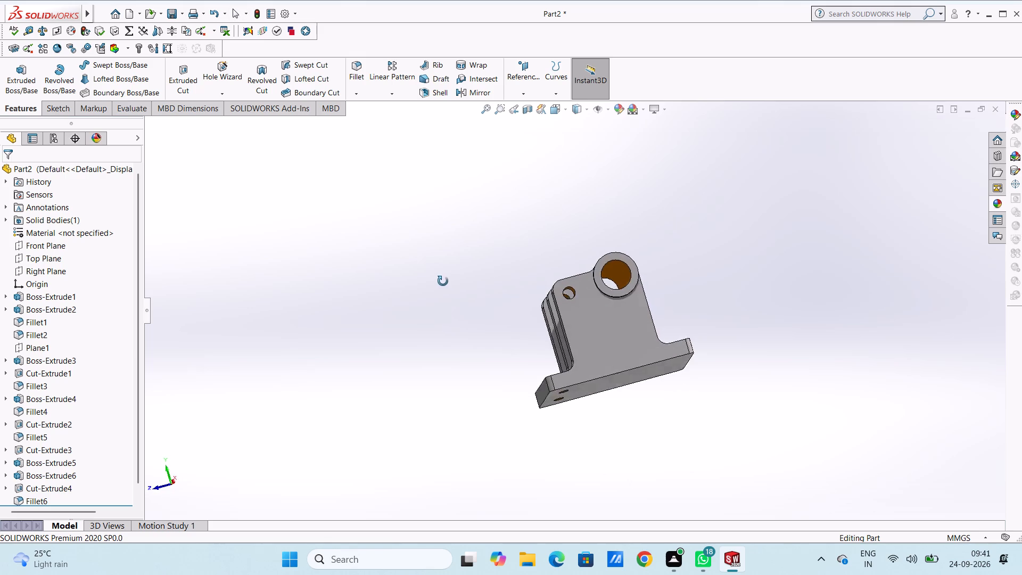
middle_drag(443, 281, 385, 305)
middle_drag(554, 255, 653, 324)
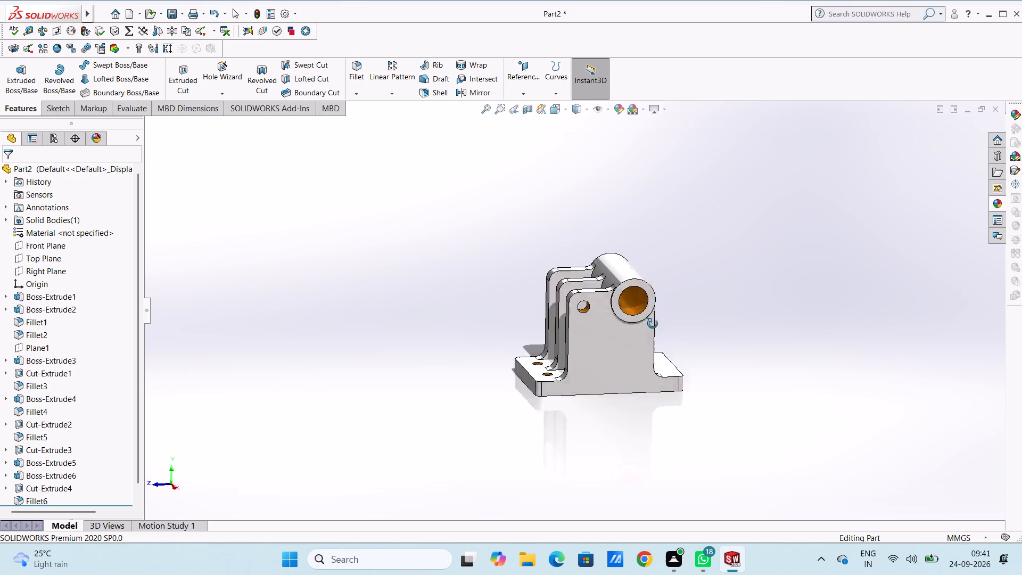
middle_drag(653, 324, 705, 354)
middle_drag(500, 318, 624, 412)
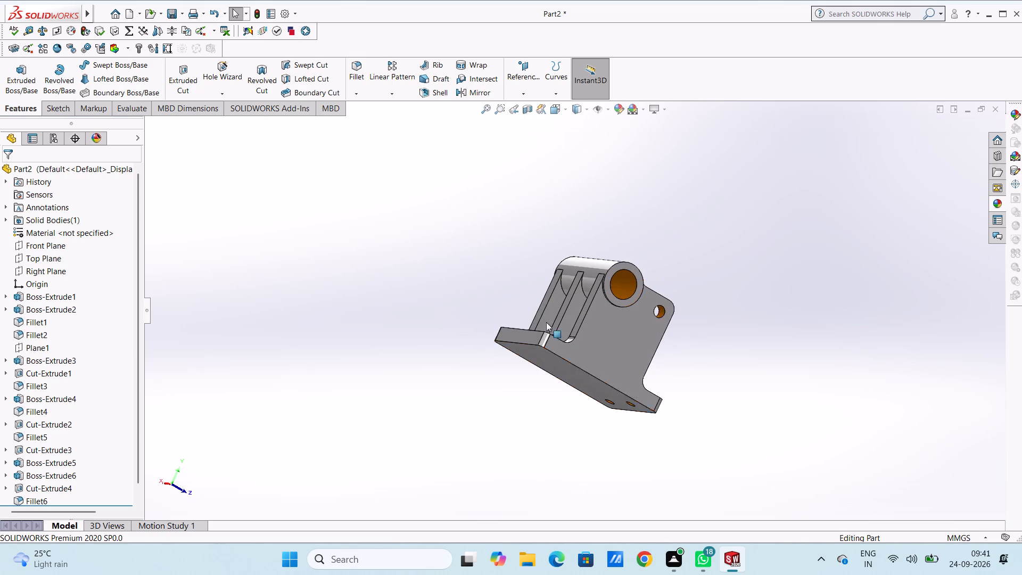
middle_drag(487, 249, 428, 343)
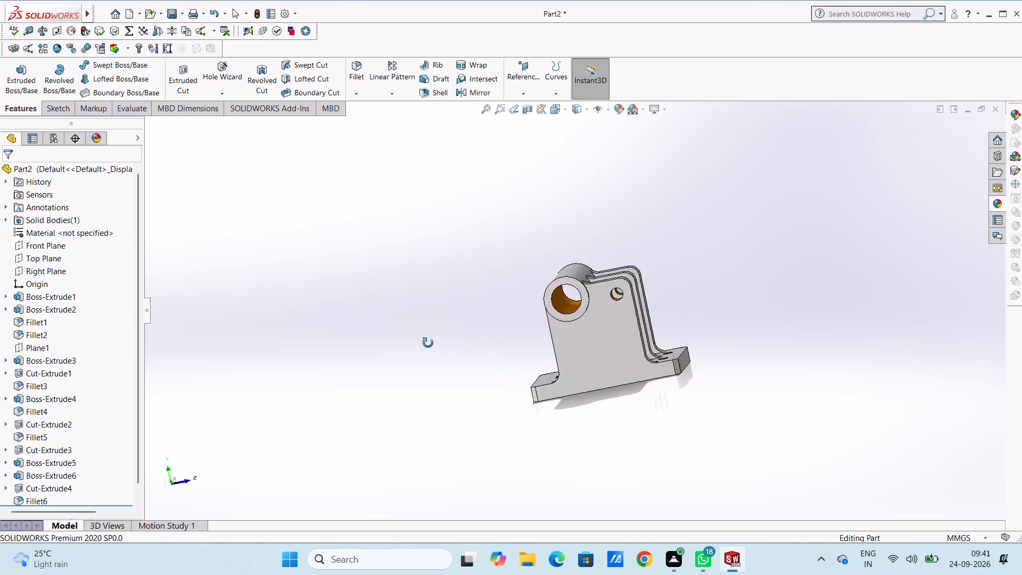
middle_drag(428, 343, 326, 326)
middle_drag(736, 273, 615, 286)
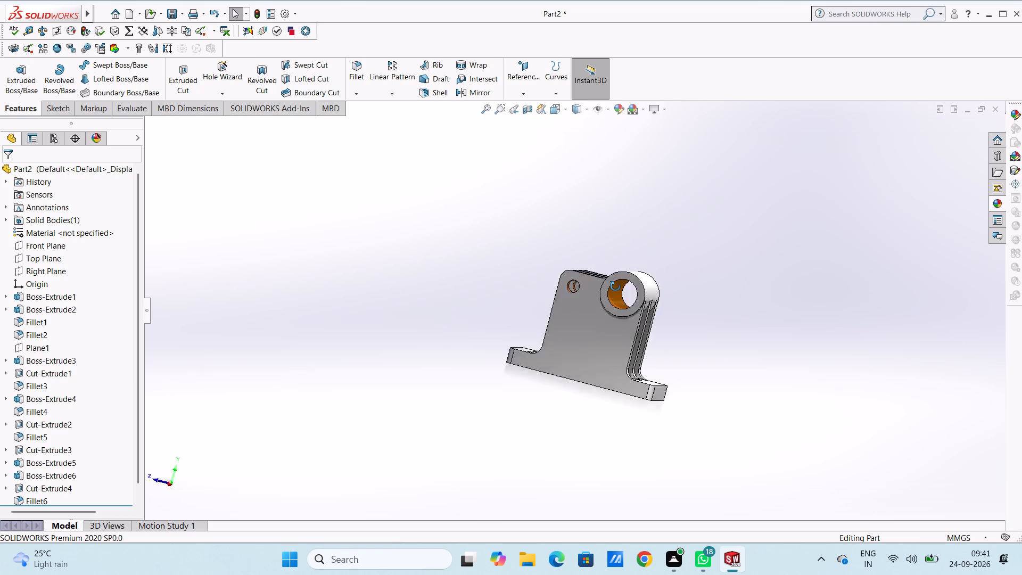
middle_drag(615, 286, 398, 273)
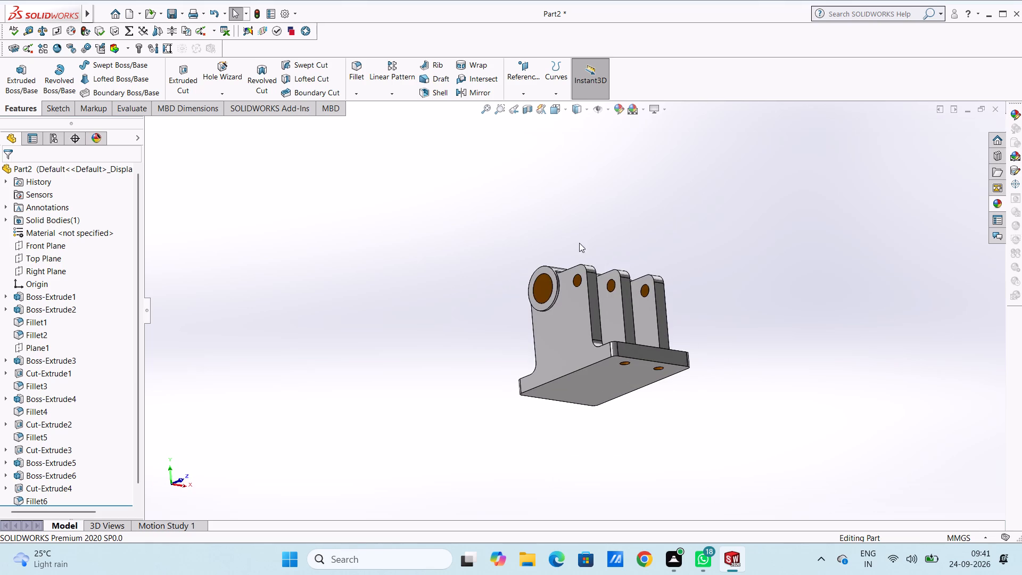
middle_drag(597, 256, 778, 339)
From the right-side view, section the part along the Front Plane at a 10 mm offset and inspect the cut walls.
key(ctrl+4)
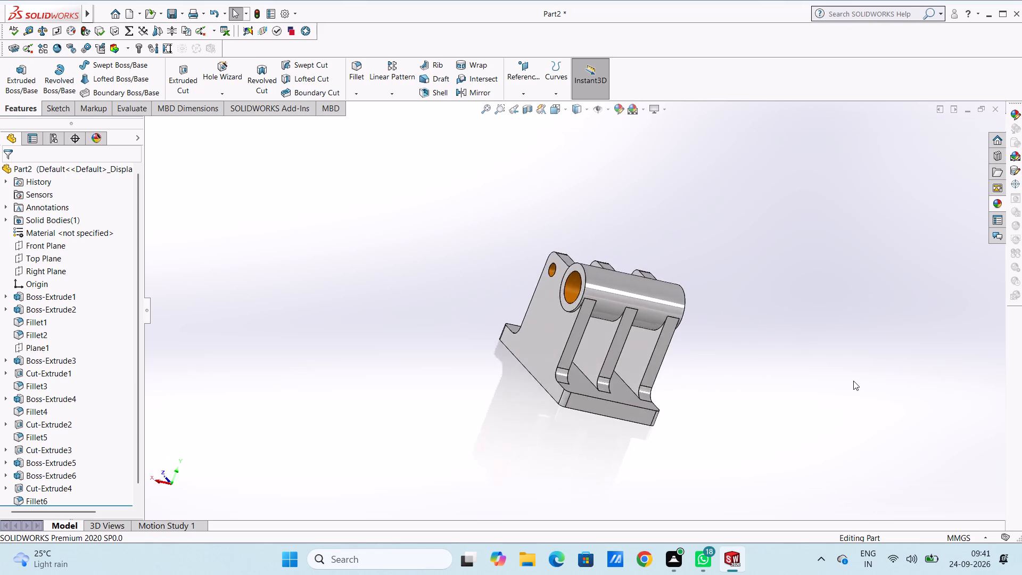
scroll(853, 381, up, 2)
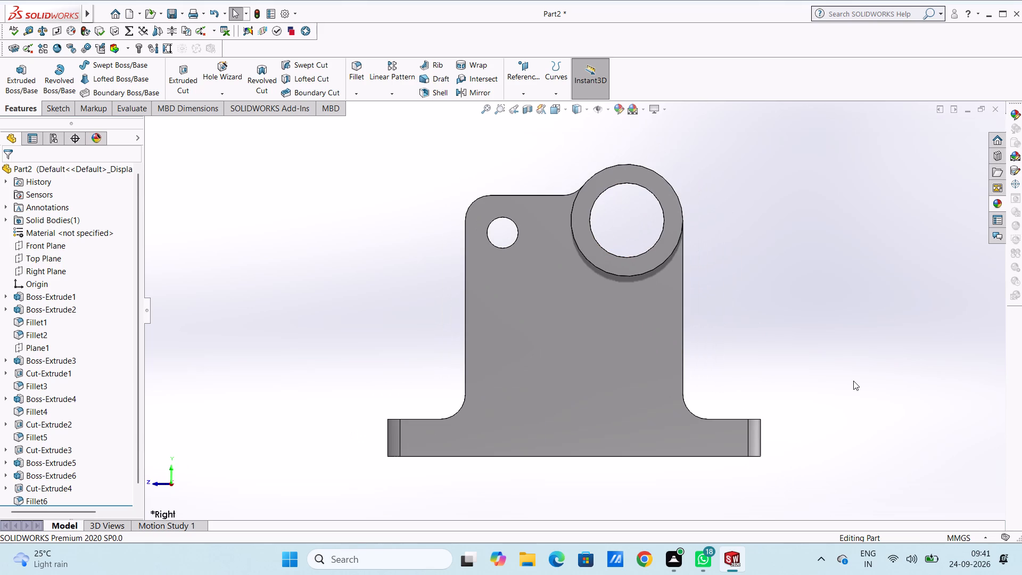
click(530, 110)
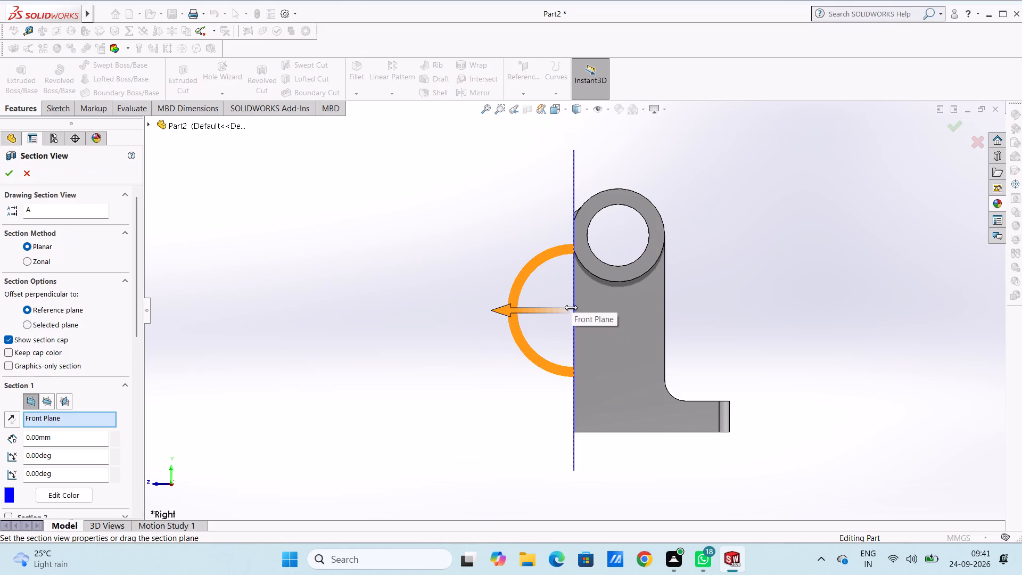
drag(505, 307, 539, 314)
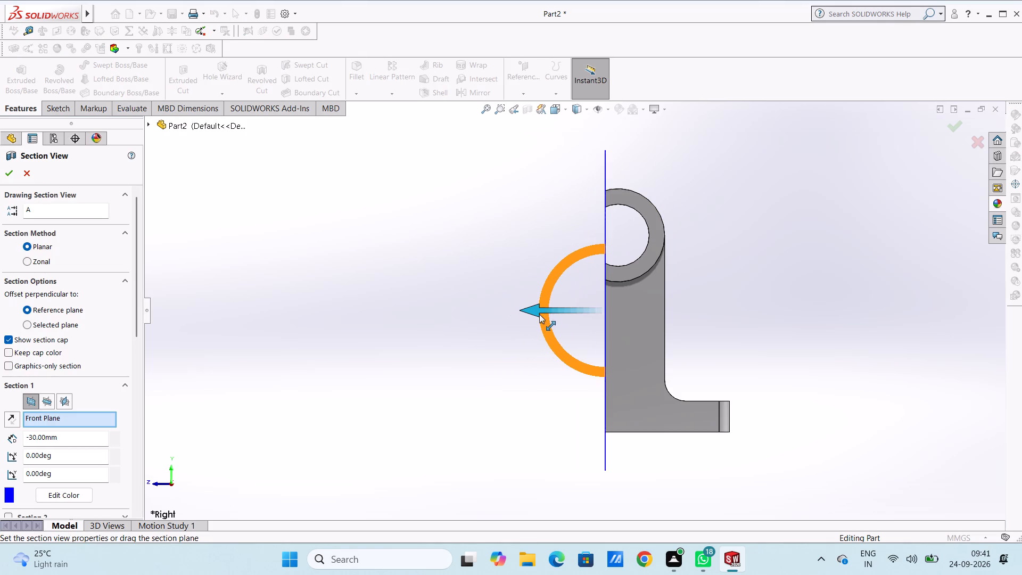
drag(539, 314, 494, 313)
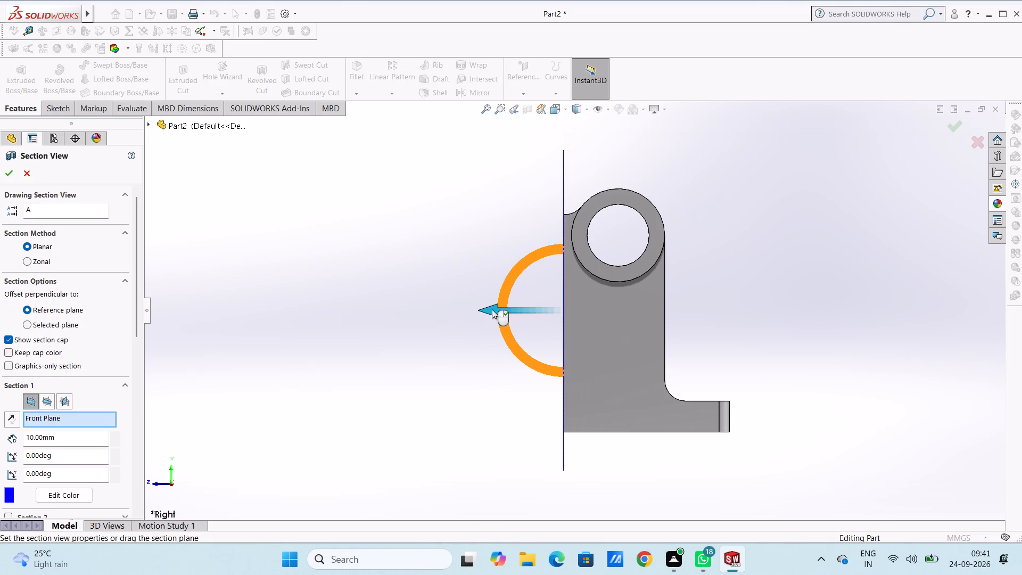
middle_drag(478, 263, 498, 272)
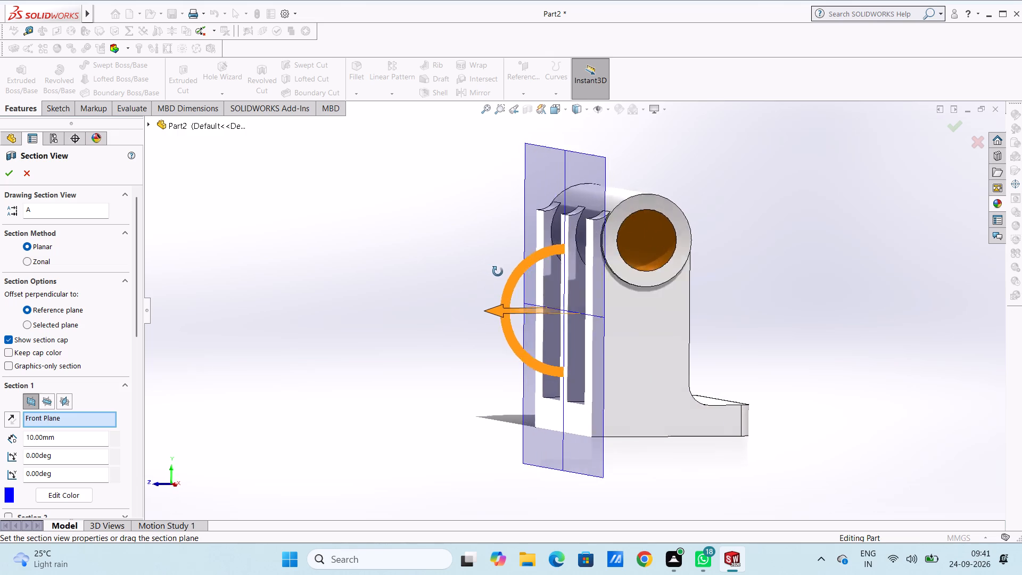
middle_drag(498, 272, 563, 293)
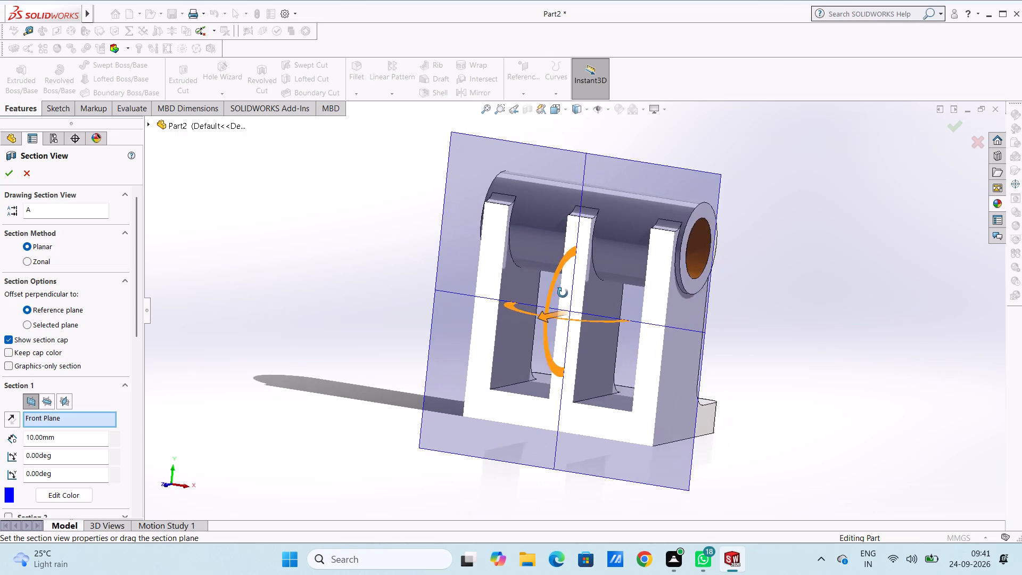
middle_drag(563, 293, 569, 294)
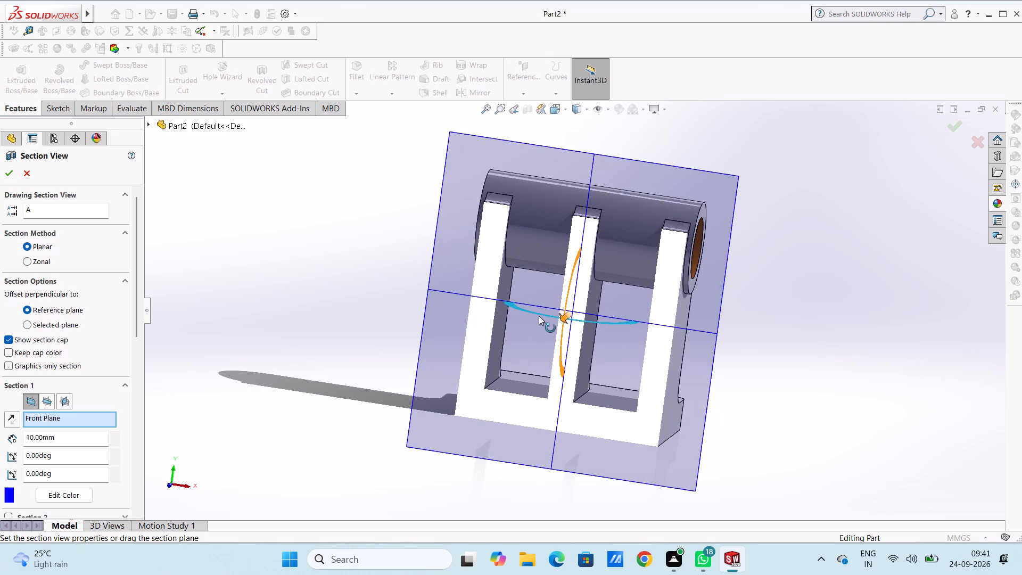
Rotate the section plane to about 272° to cut along the middle wall, inspect the cut face, and cancel the section view.
click(539, 316)
drag(538, 316, 526, 310)
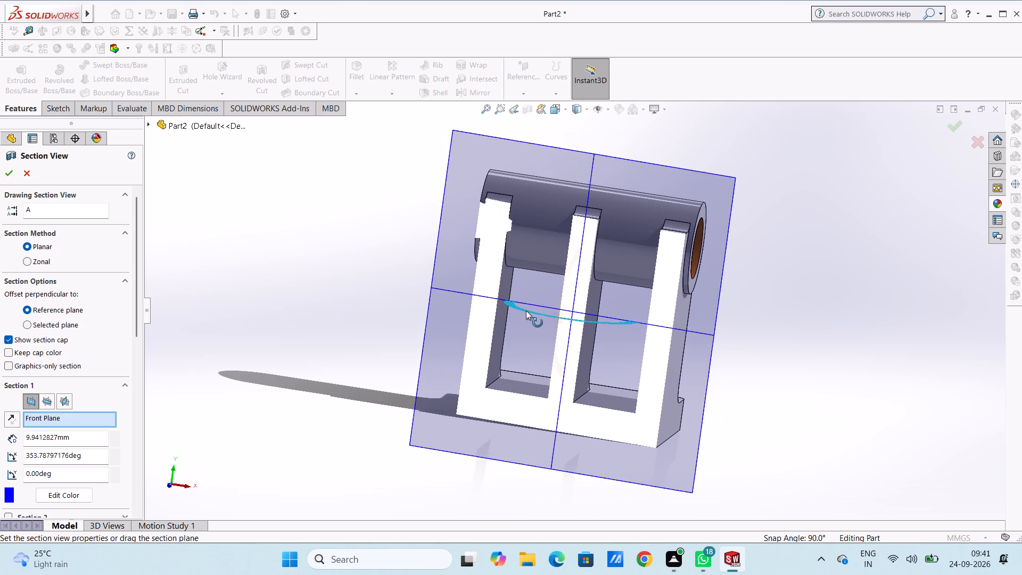
drag(526, 310, 453, 276)
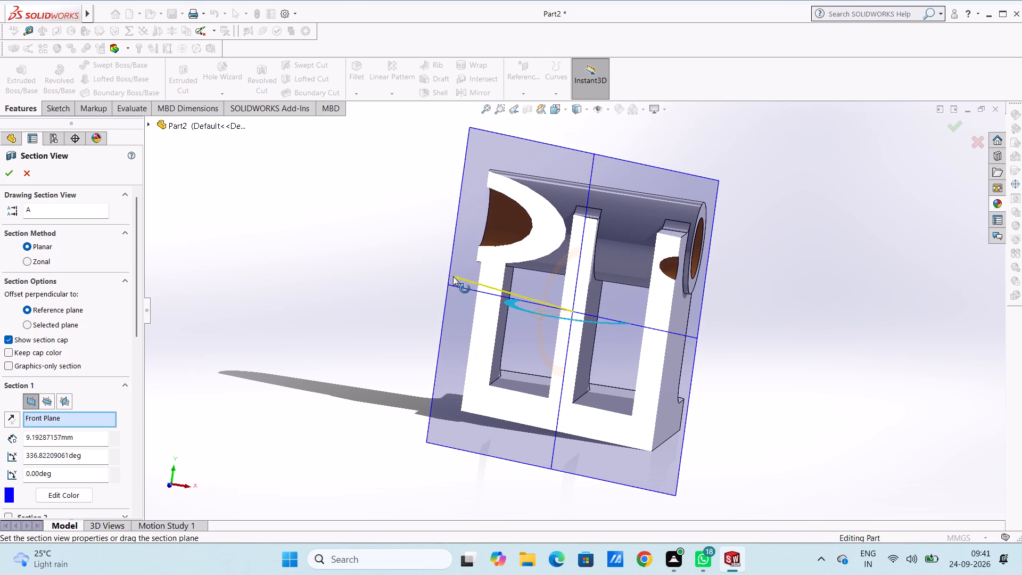
drag(453, 276, 431, 267)
drag(609, 321, 566, 313)
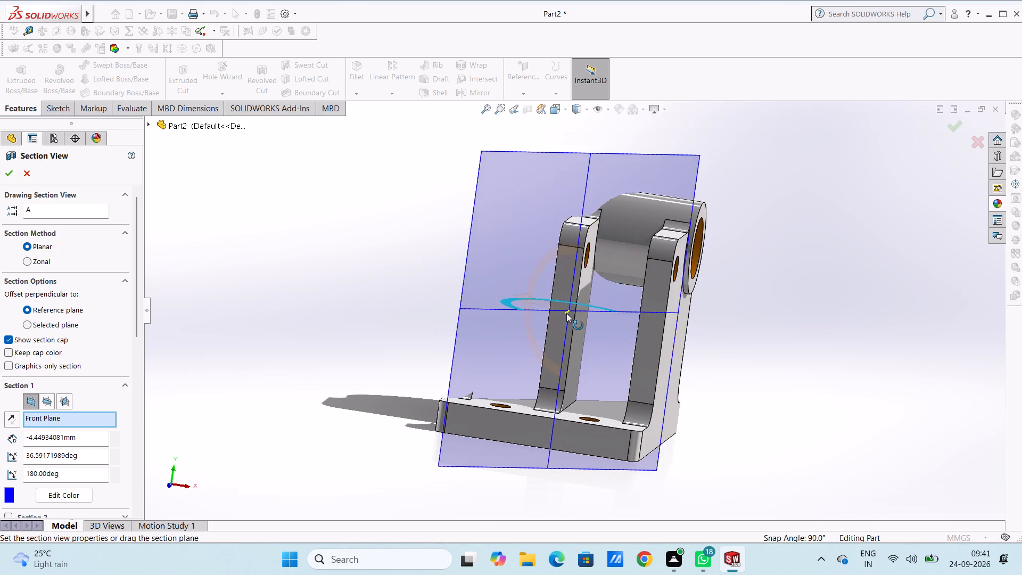
drag(566, 313, 569, 313)
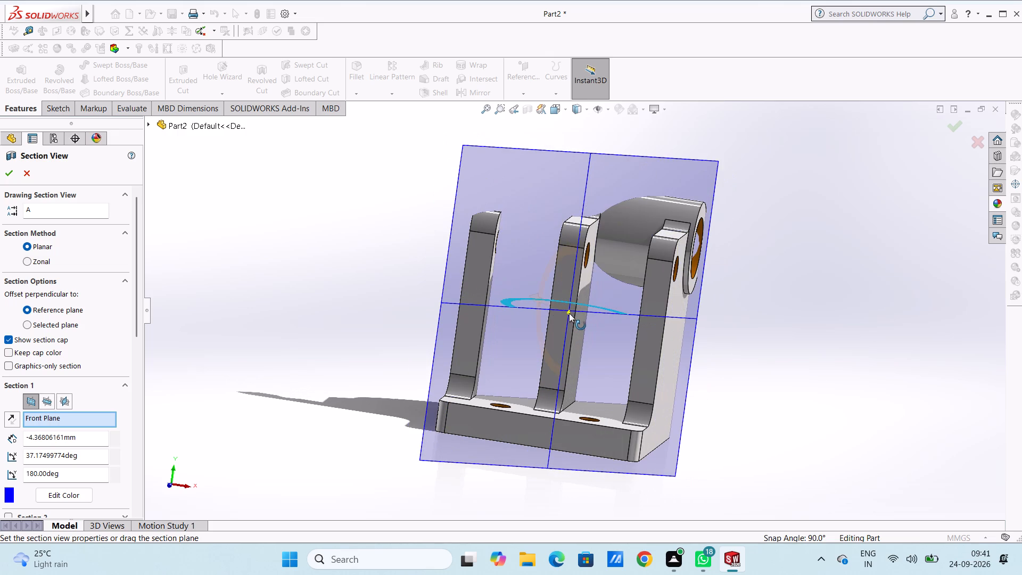
drag(569, 313, 583, 316)
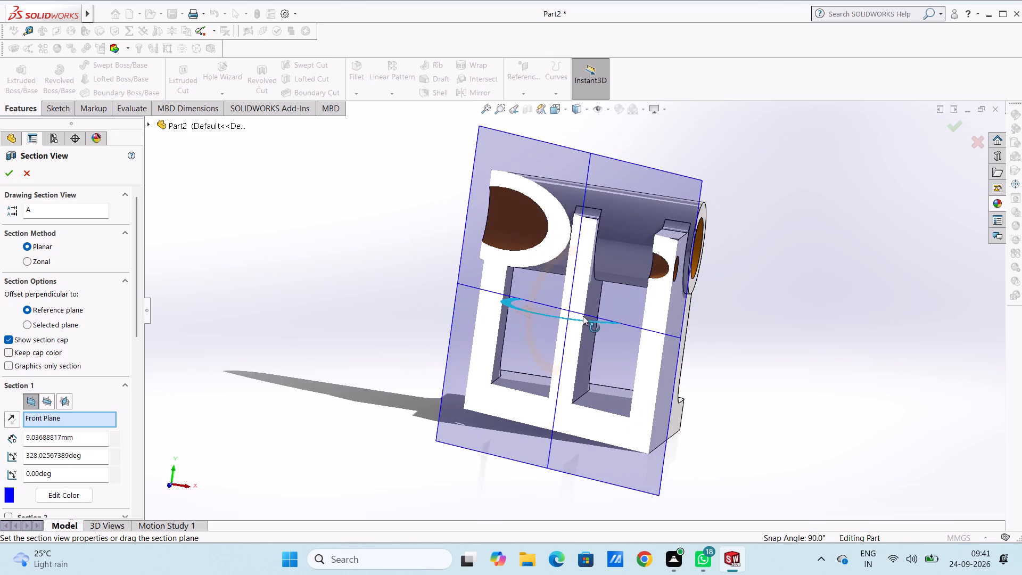
drag(583, 316, 565, 317)
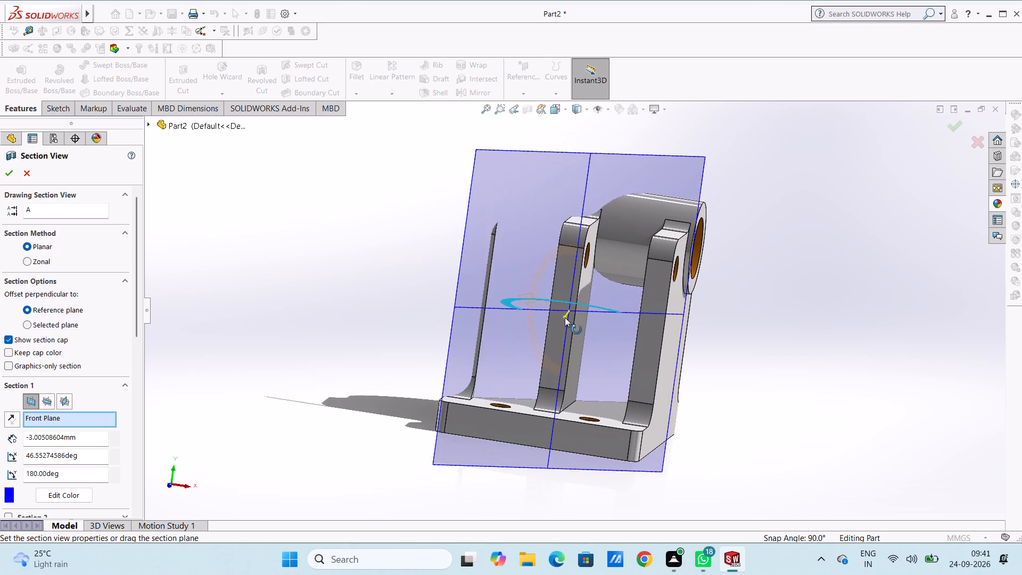
drag(565, 317, 571, 318)
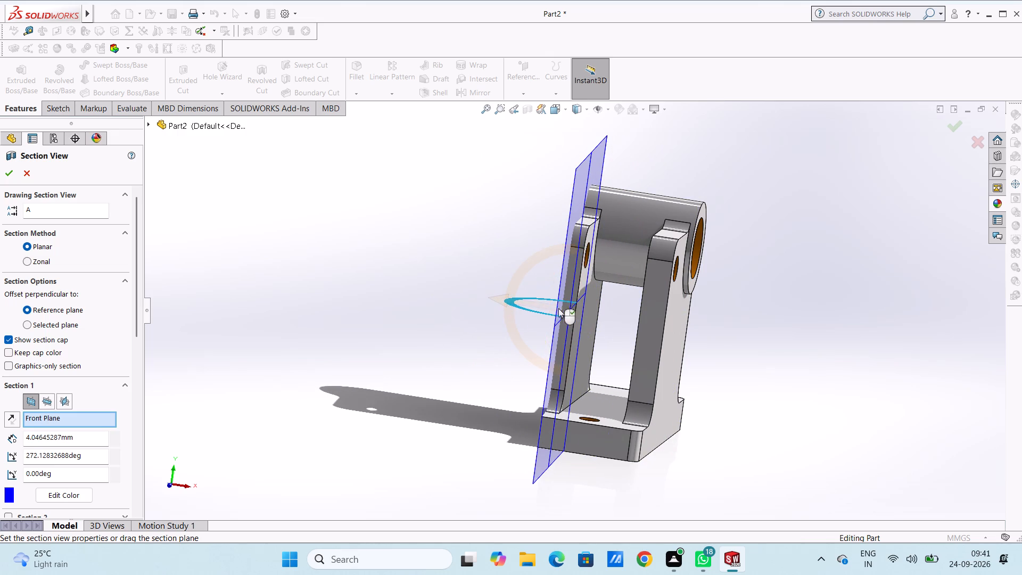
middle_drag(468, 250, 580, 316)
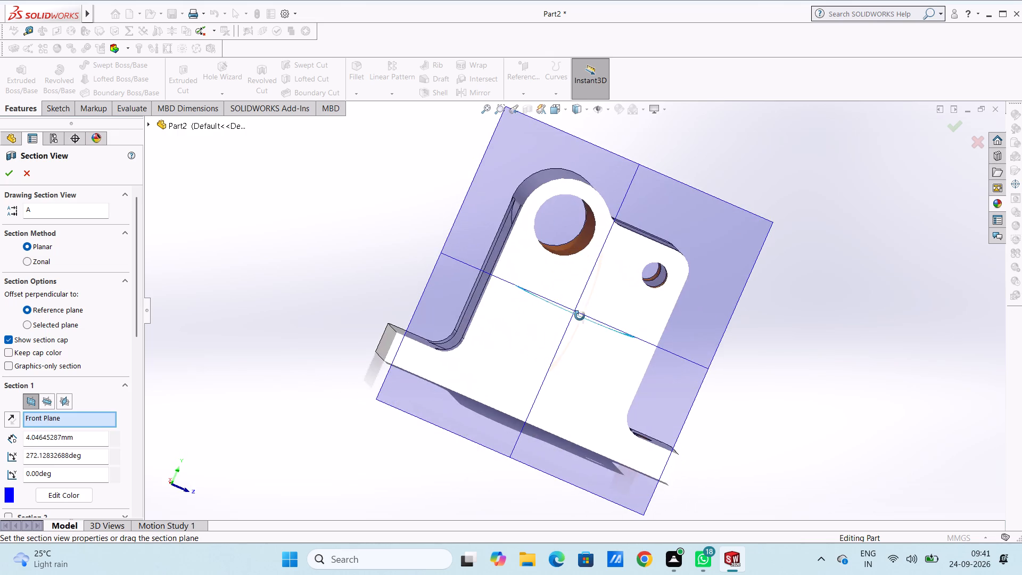
middle_drag(580, 316, 468, 313)
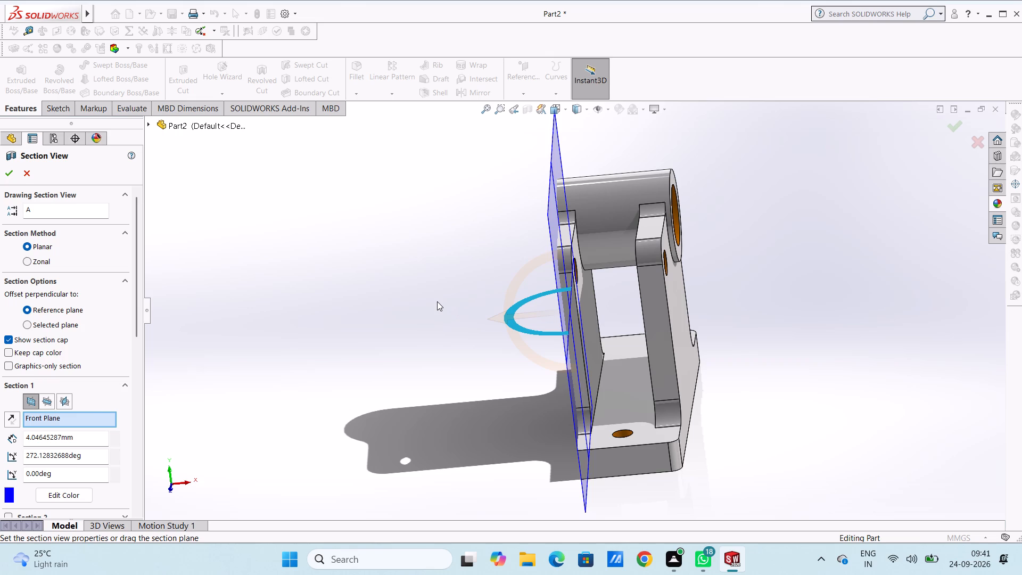
key(Escape)
key(Escape)
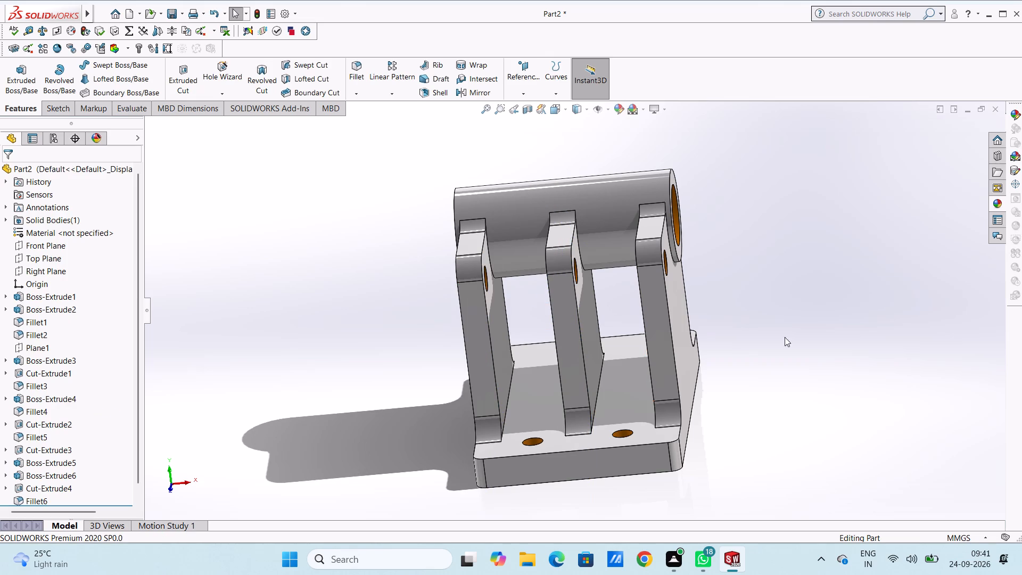
Examine the whole unsectioned part up close from all sides, checking the orange hole faces, tube bore, wall fillets and base underside.
middle_drag(818, 360, 770, 400)
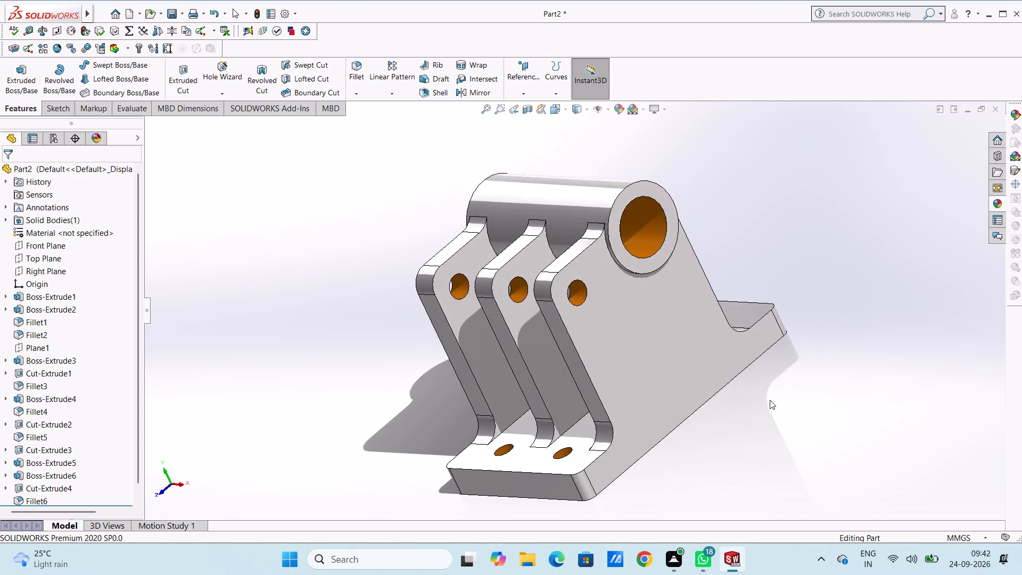
middle_drag(708, 271, 813, 299)
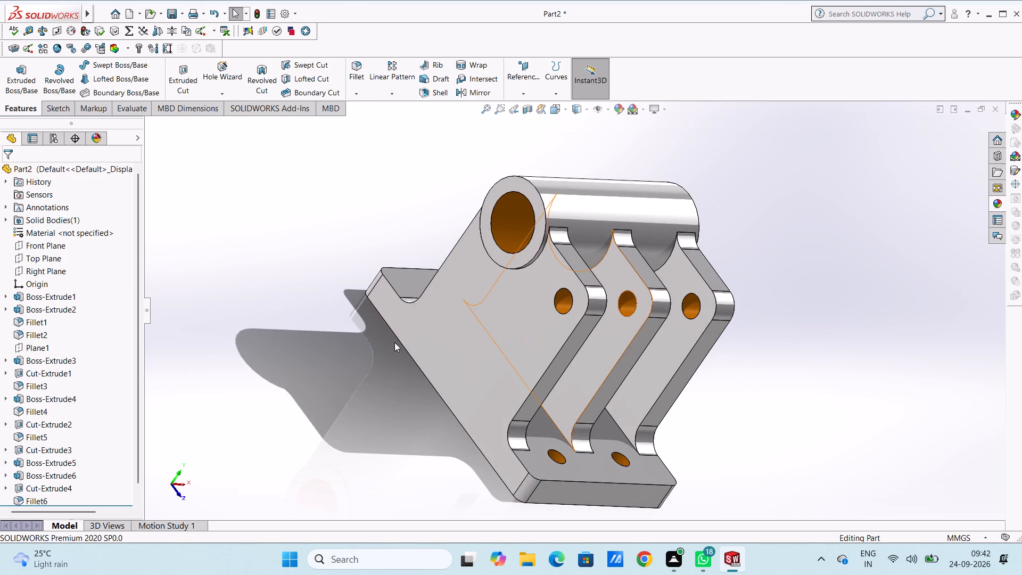
middle_drag(394, 342, 456, 383)
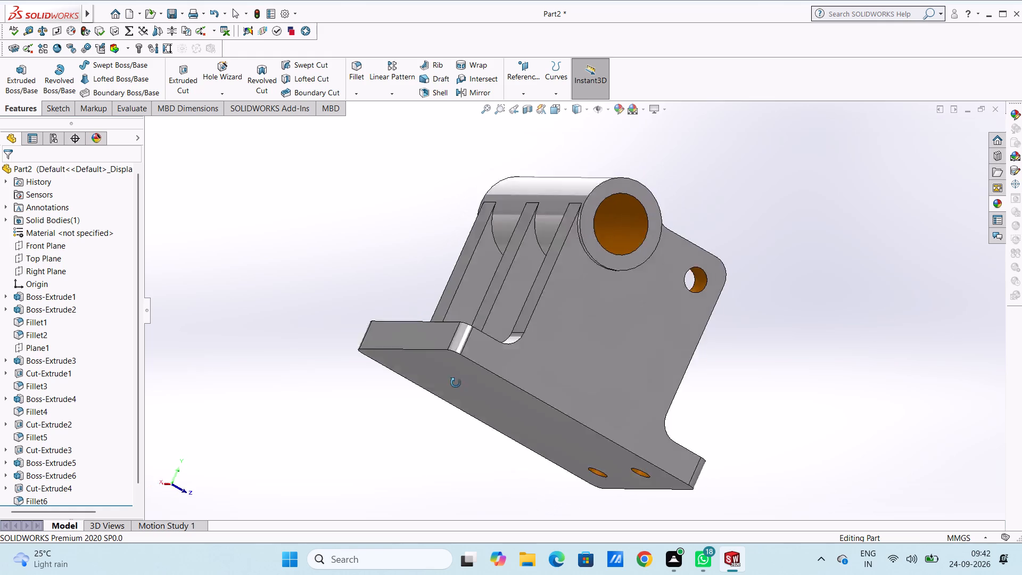
middle_drag(456, 383, 434, 393)
middle_drag(713, 305, 712, 305)
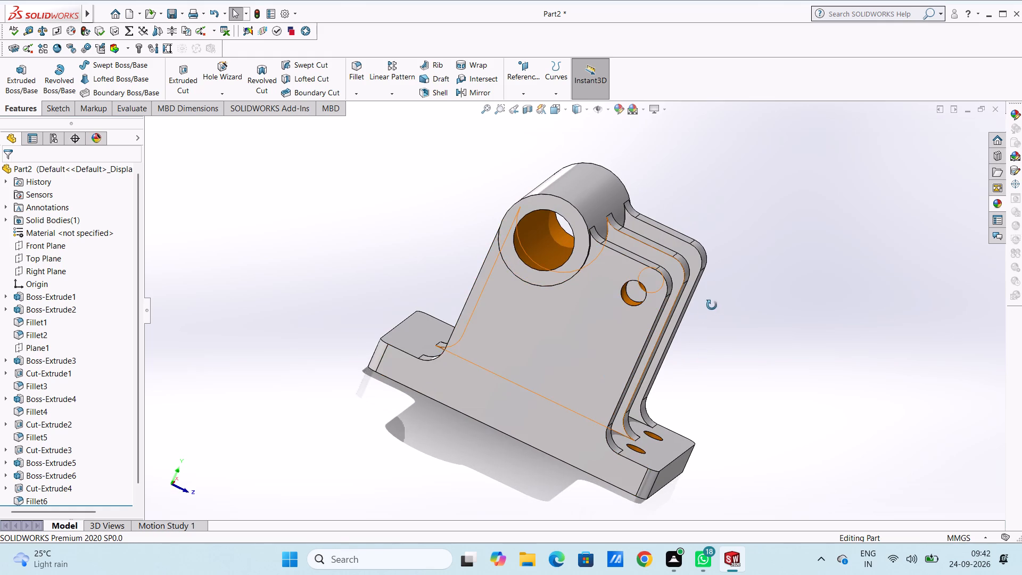
middle_drag(712, 305, 602, 326)
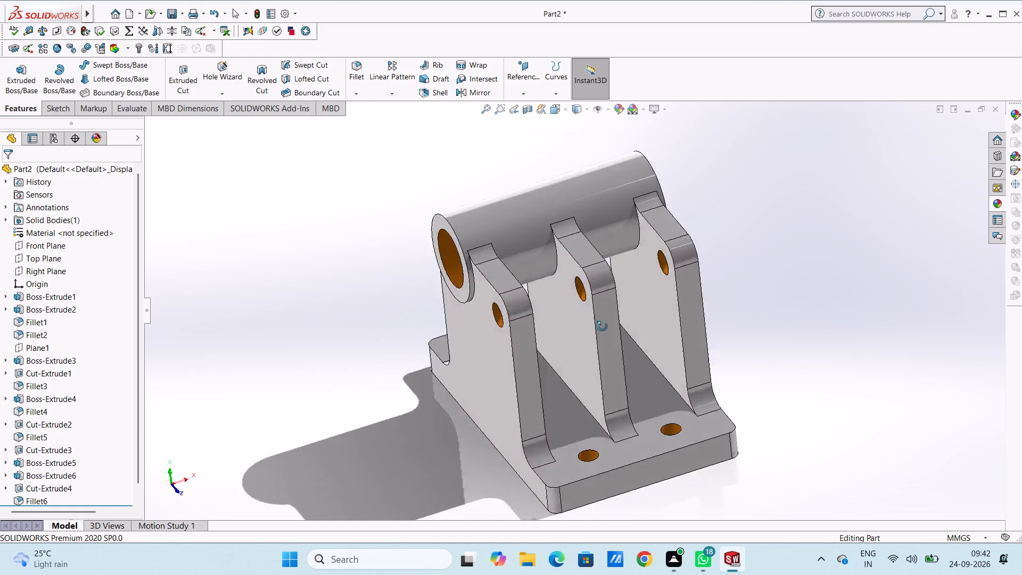
middle_drag(602, 326, 568, 323)
middle_drag(933, 255, 897, 388)
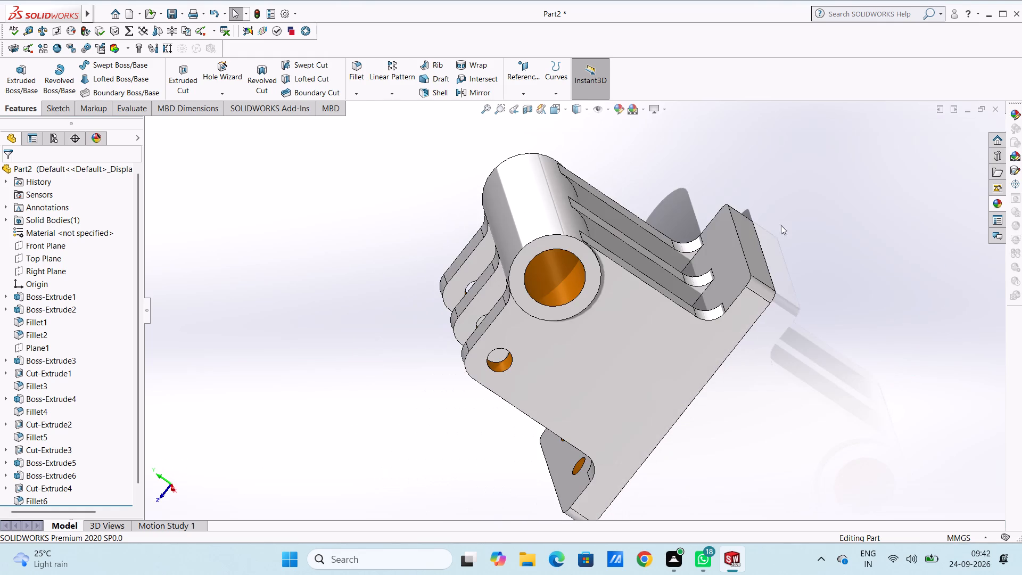
middle_drag(793, 226, 869, 237)
middle_drag(451, 311, 490, 247)
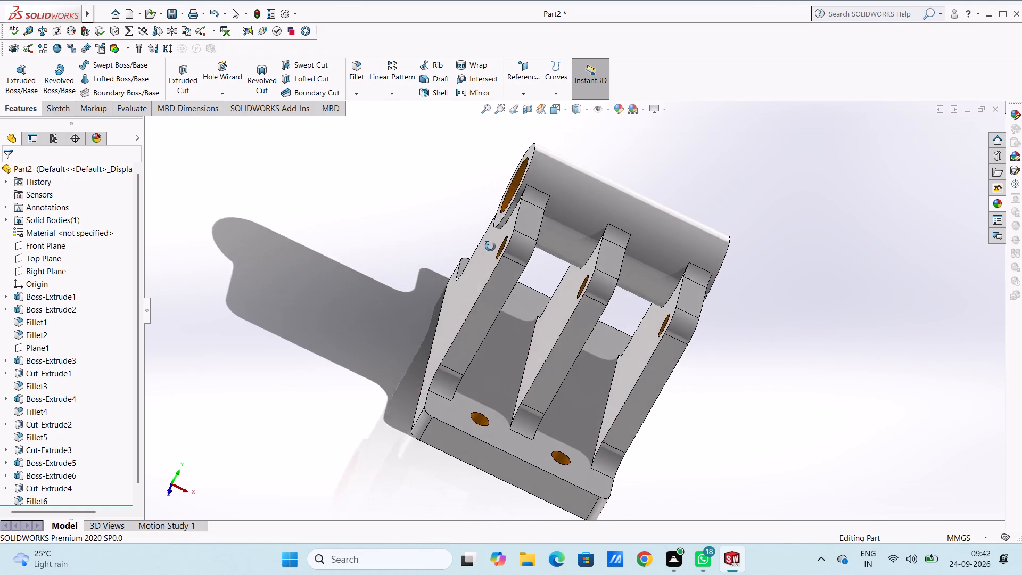
middle_drag(490, 247, 442, 218)
middle_drag(479, 307, 469, 296)
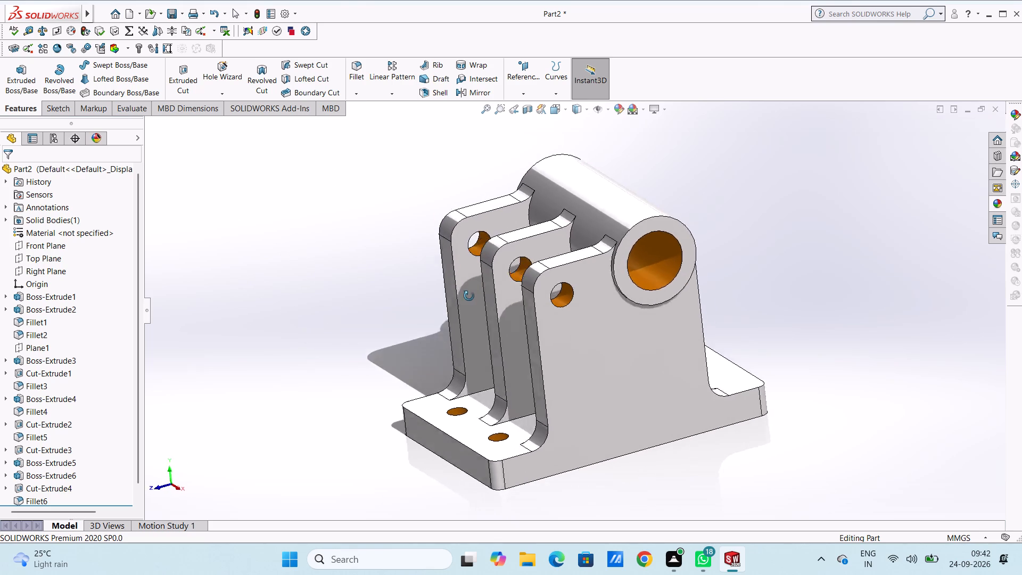
Examine the whole finished part from all sides, including the tube ends, the drilled walls and the underside of the base plate.
middle_drag(469, 296, 479, 300)
scroll(434, 309, up, 3)
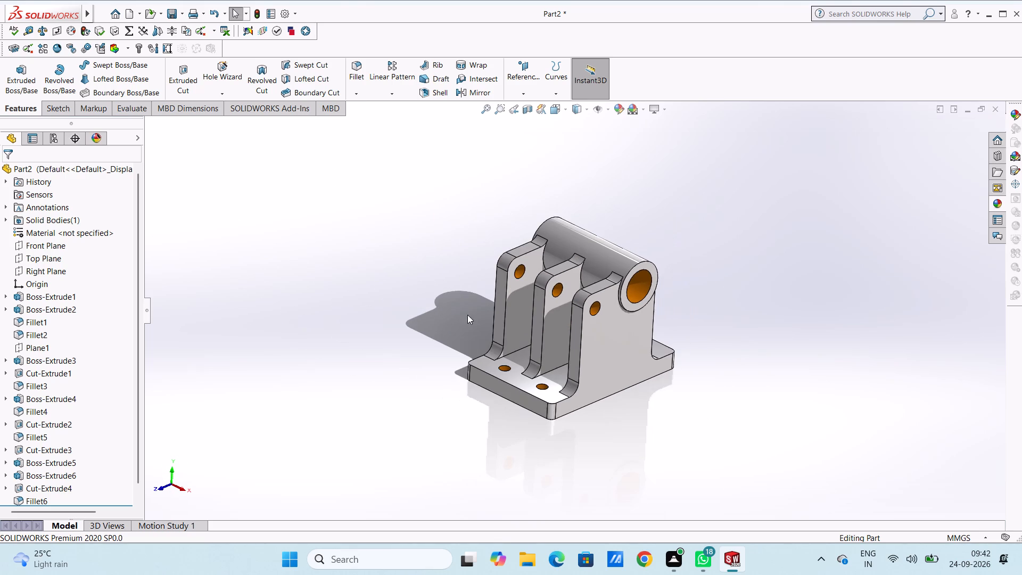
middle_drag(476, 359, 437, 362)
middle_drag(450, 309, 492, 270)
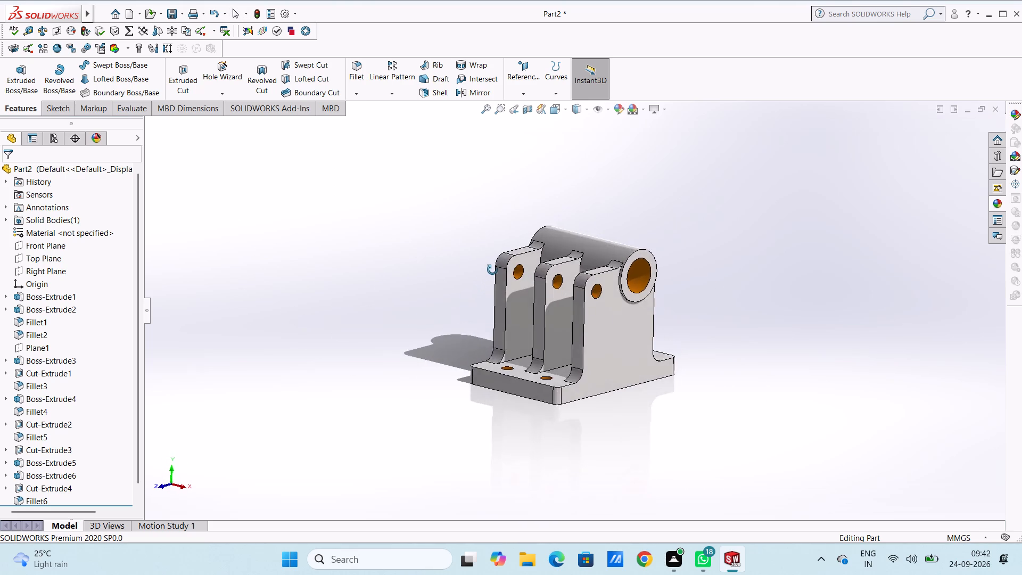
middle_drag(492, 270, 683, 393)
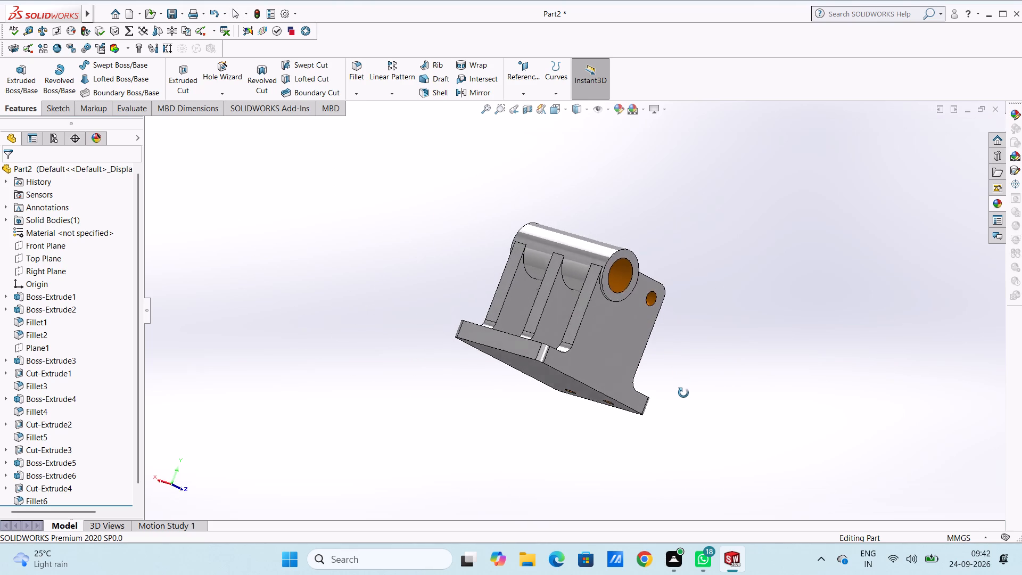
middle_drag(683, 393, 613, 459)
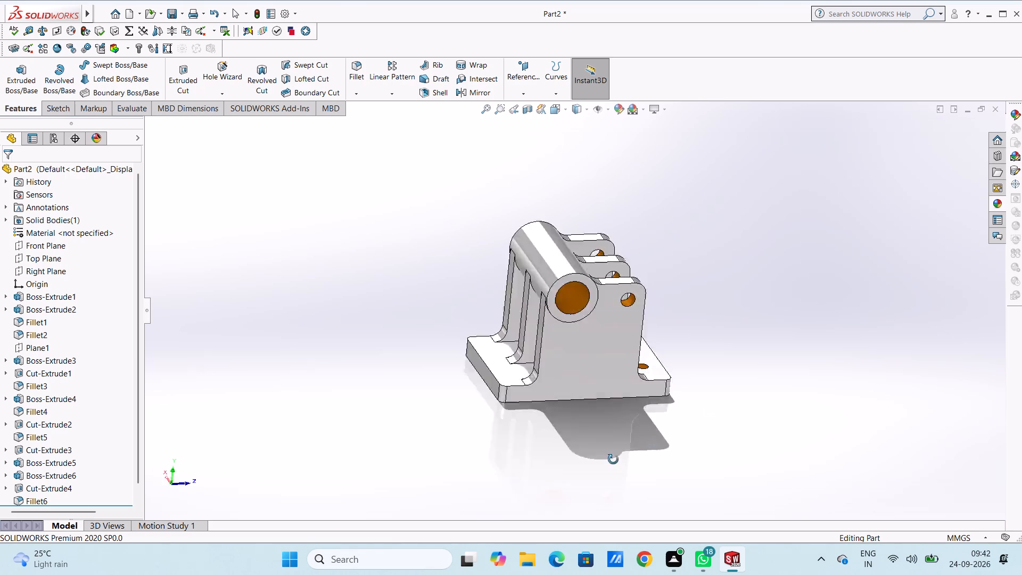
middle_drag(613, 459, 649, 462)
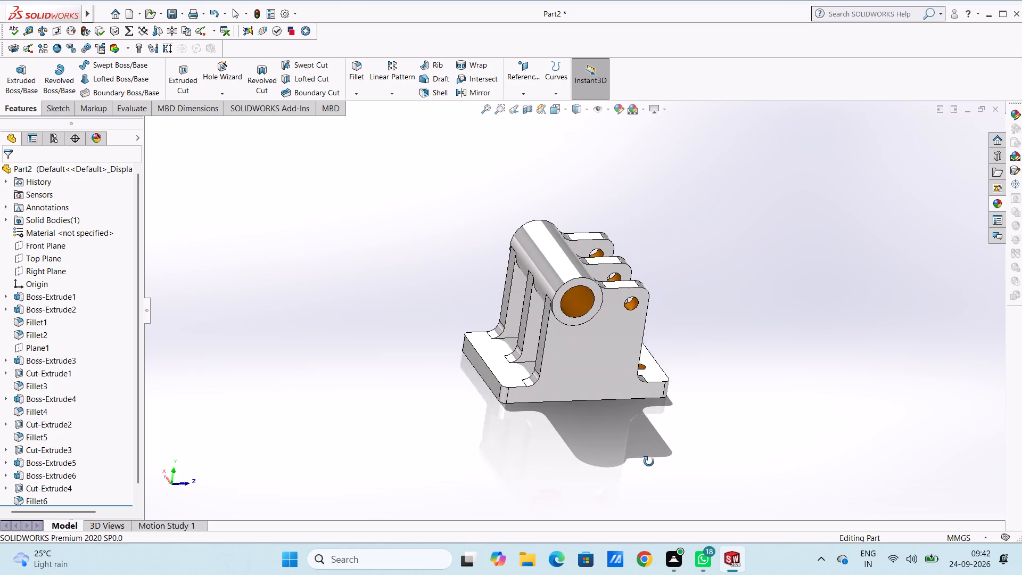
middle_drag(649, 462, 639, 486)
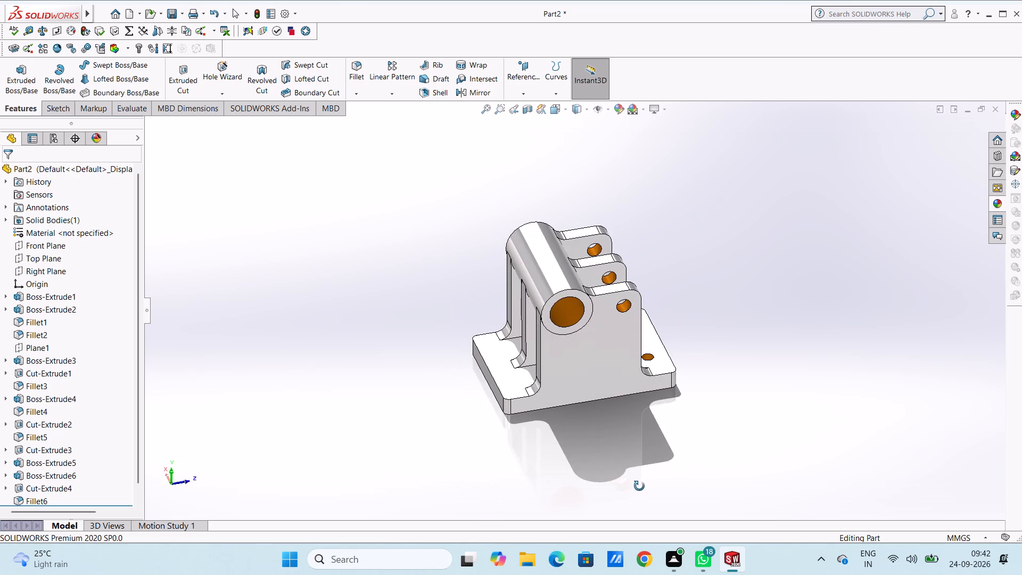
middle_drag(639, 486, 683, 486)
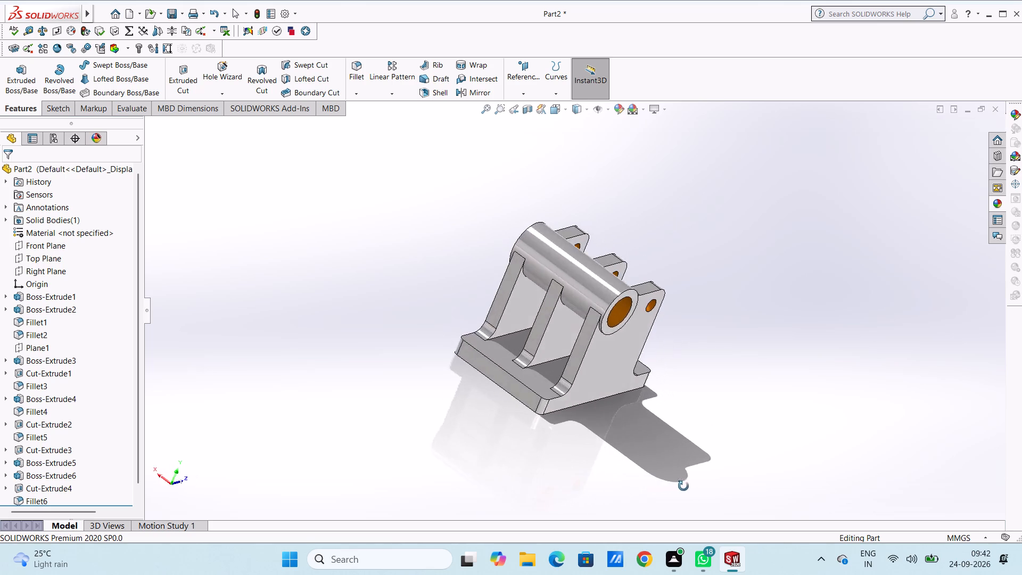
middle_drag(683, 486, 755, 516)
middle_drag(427, 344, 435, 358)
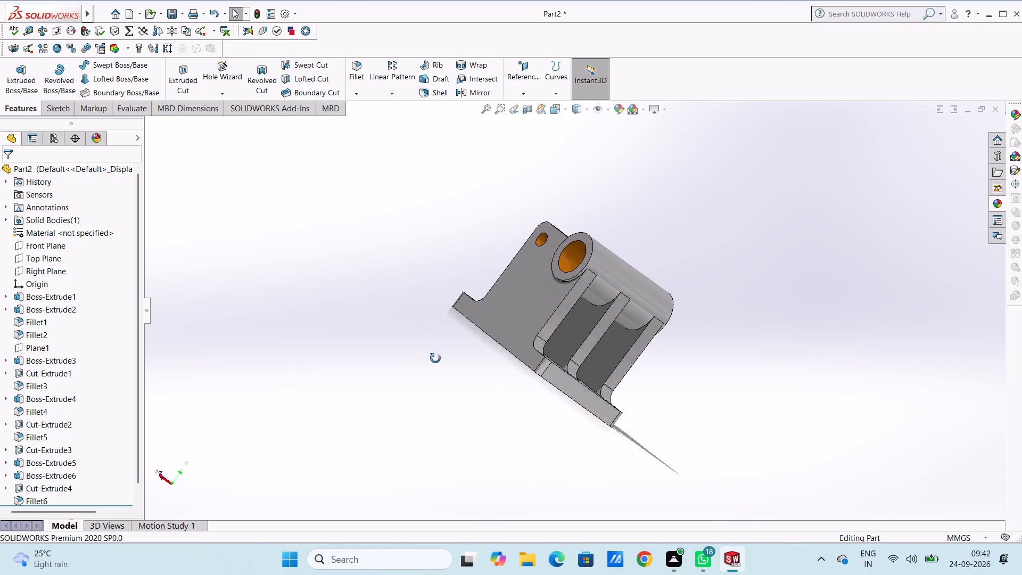
middle_drag(435, 358, 473, 422)
middle_drag(459, 295, 559, 409)
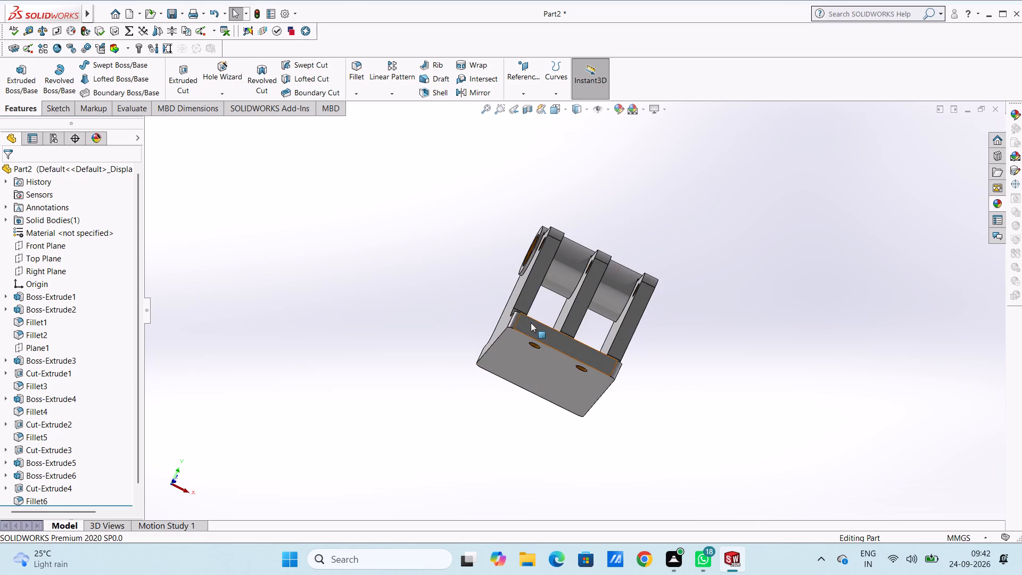
middle_drag(348, 346, 272, 350)
middle_drag(750, 313, 748, 315)
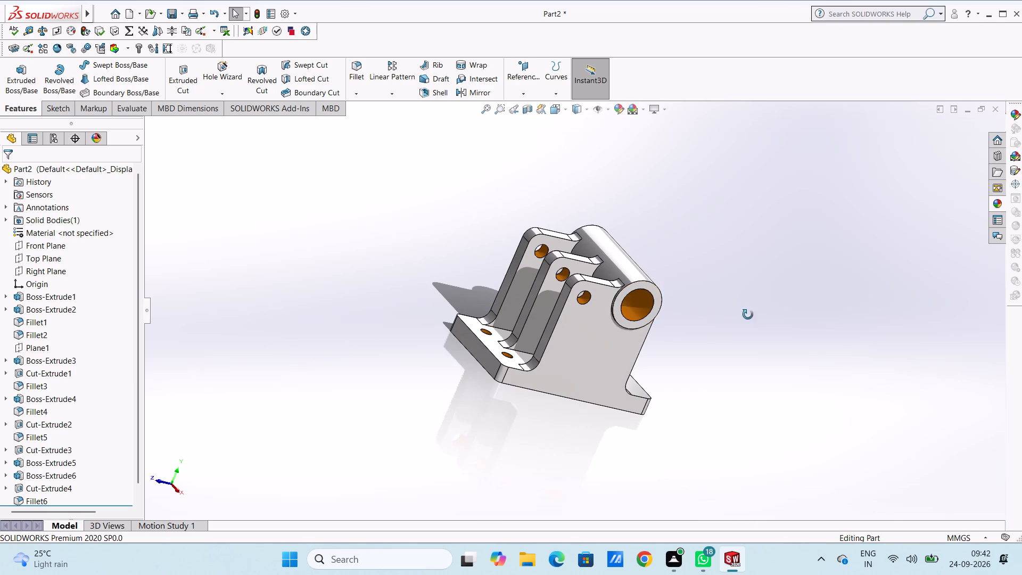
middle_drag(748, 315, 736, 348)
Save the part in isometric view as "triple lug pivot bracket" in the Documents folder, as a SOLIDWORKS Part file.
key(ctrl+7)
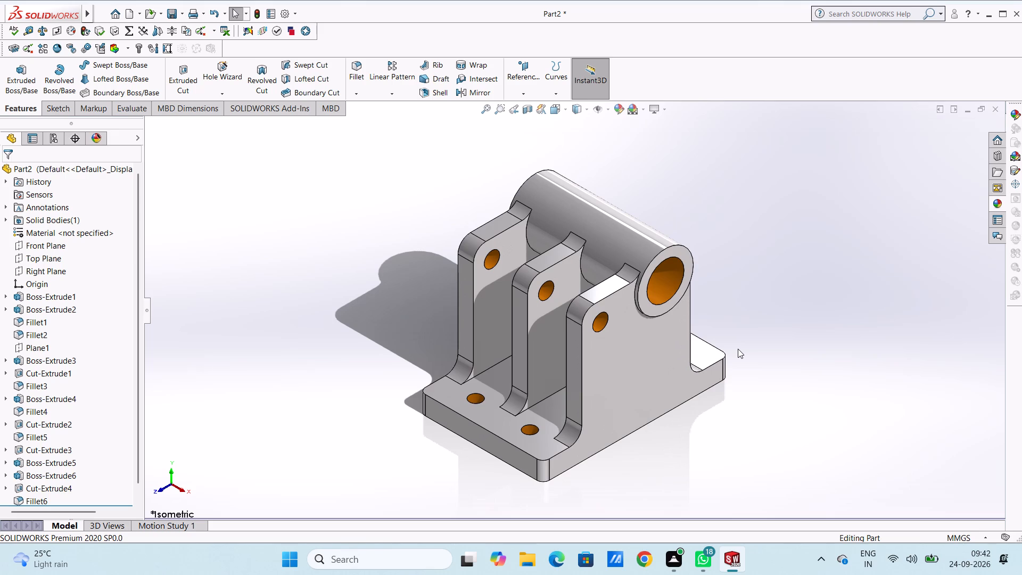
key(ctrl+s)
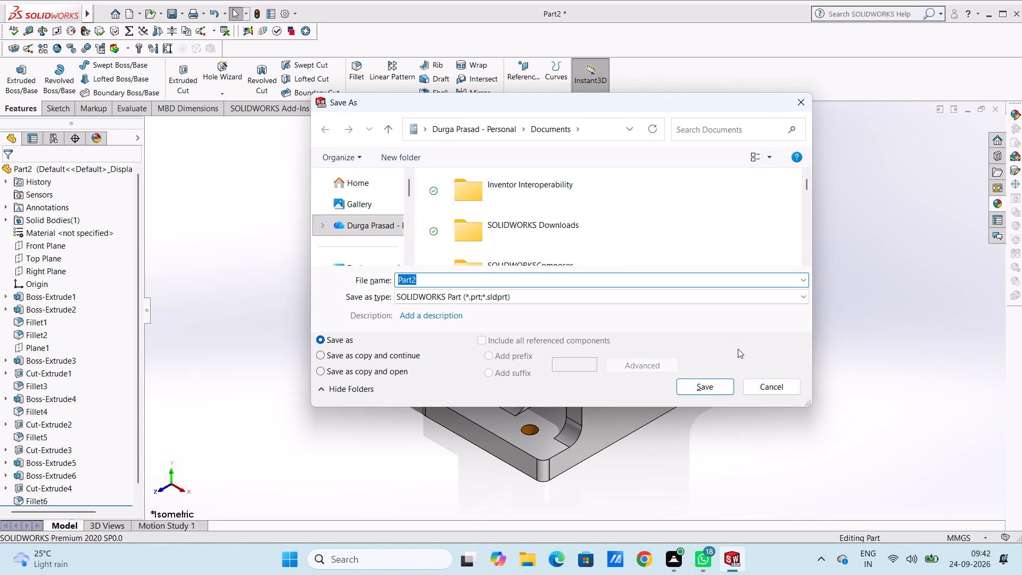
text(triple)
key(space)
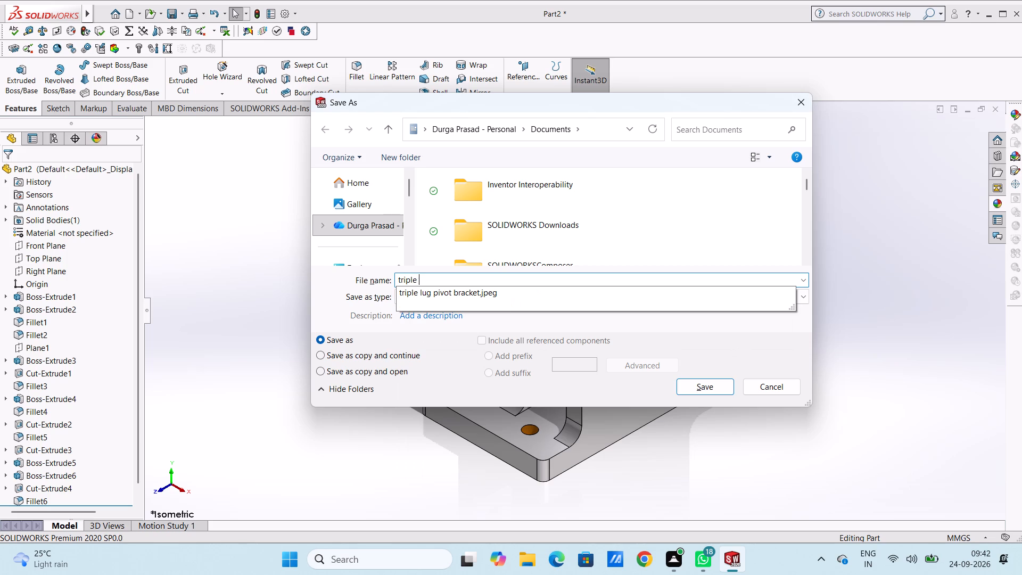
text(lug)
key(space)
text(pivot bracket)
click(712, 387)
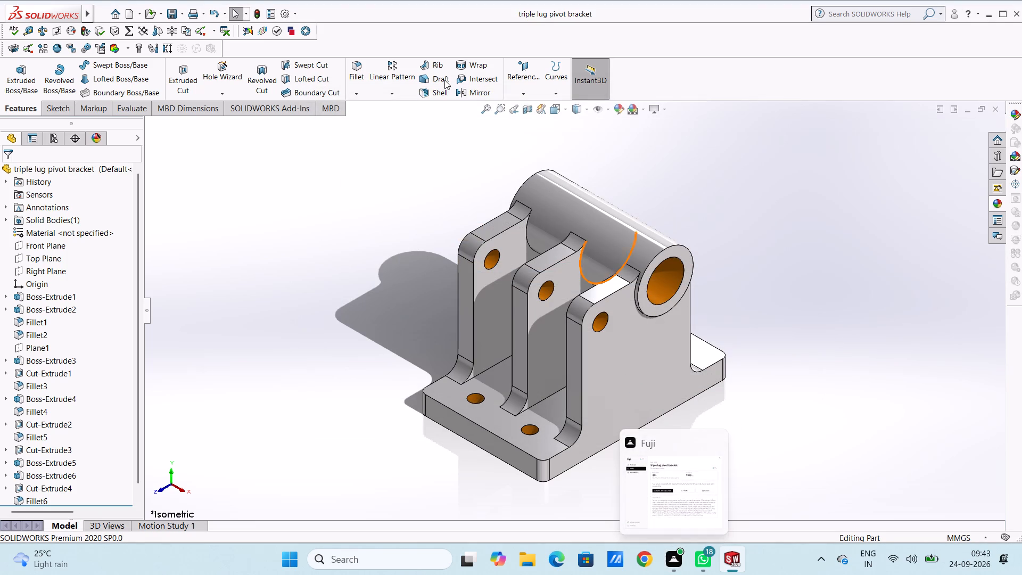
Save a PDF version (*.pdf) of the part in the Documents folder under the same name, triple lug pivot bracket.
click(180, 14)
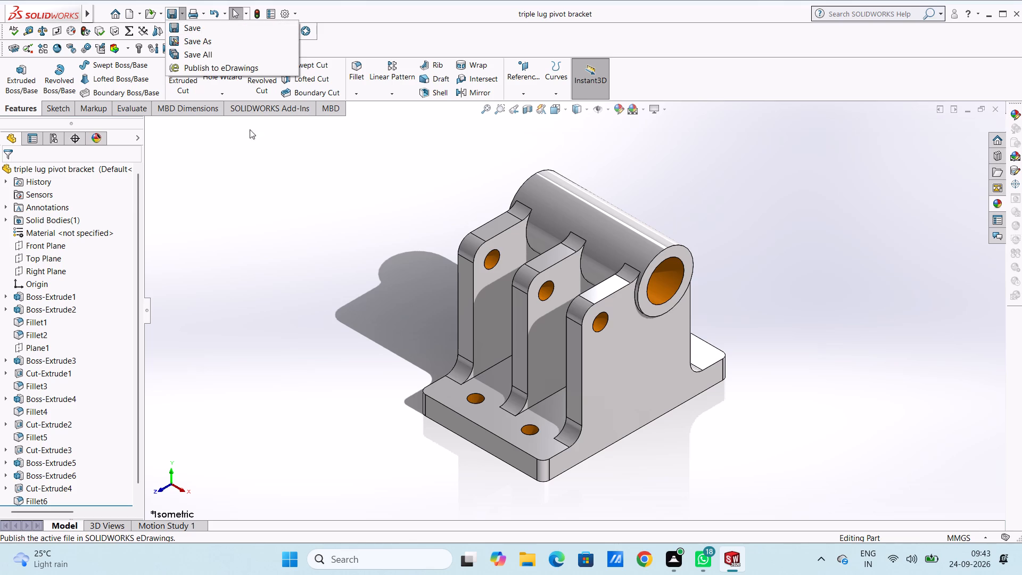
click(225, 40)
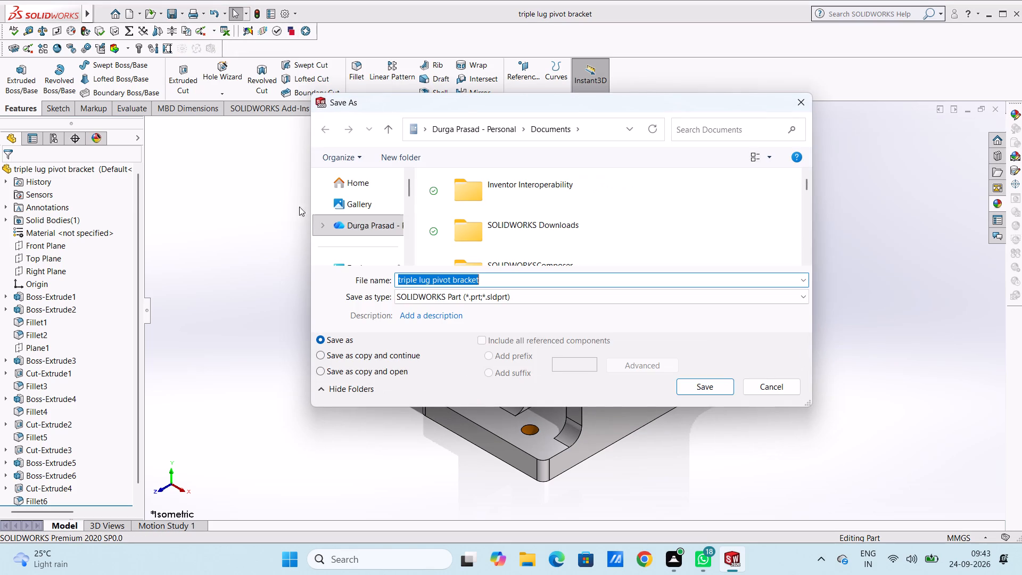
click(565, 299)
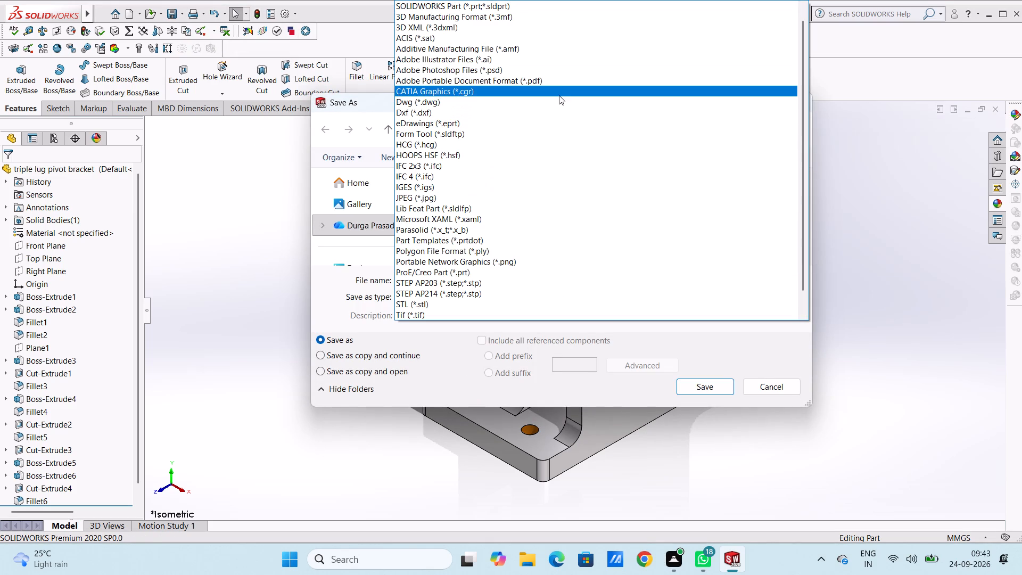
click(559, 84)
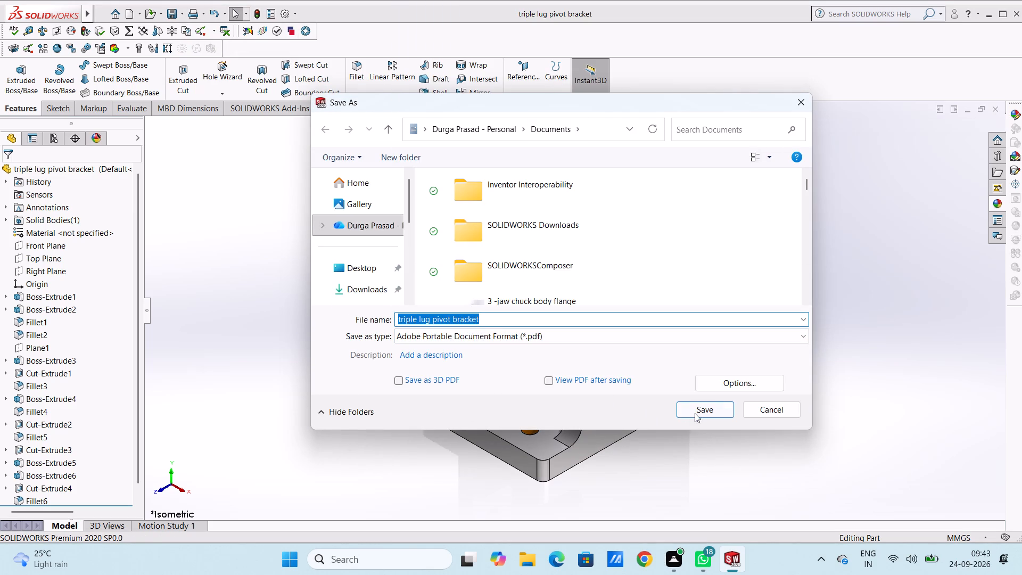
click(695, 413)
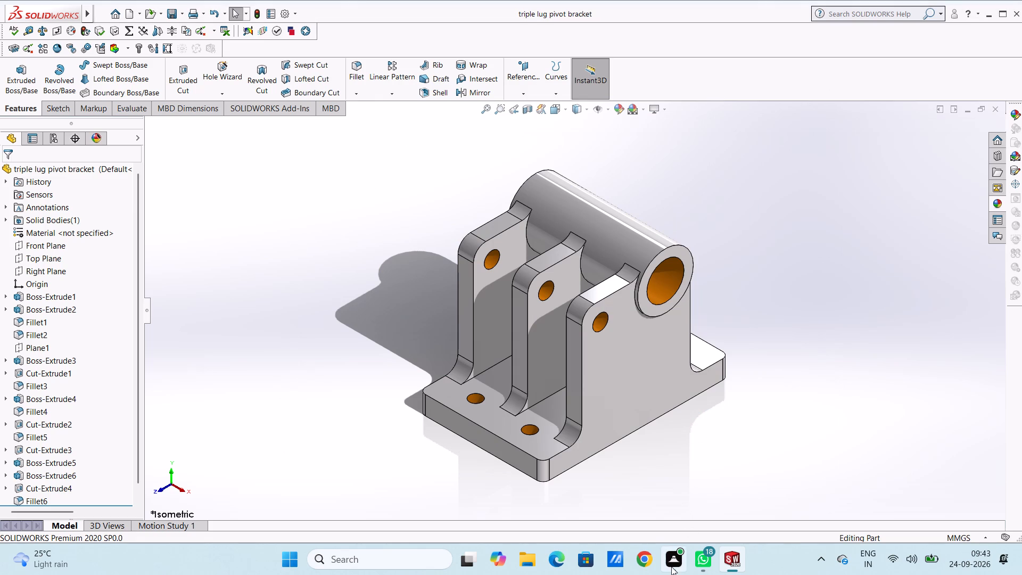